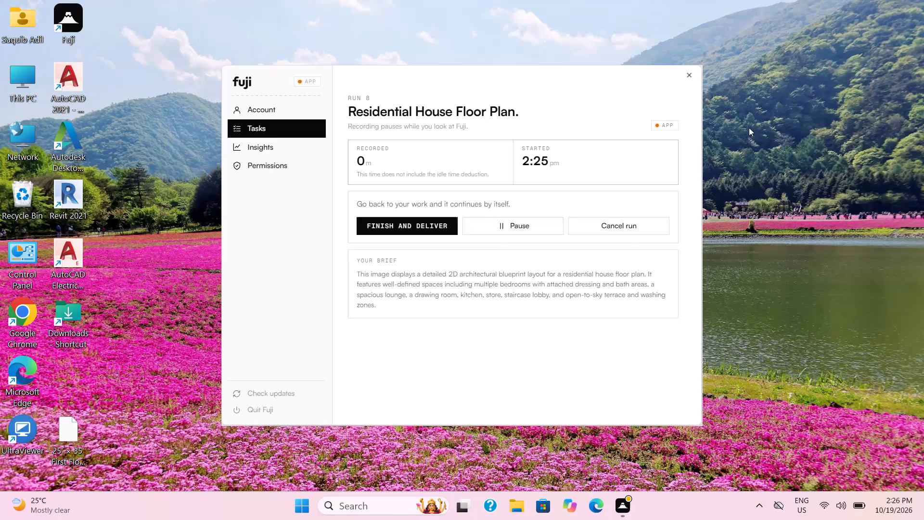
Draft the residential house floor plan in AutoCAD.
Launch AutoCAD 2021 and start a new drawing.
click(790, 177)
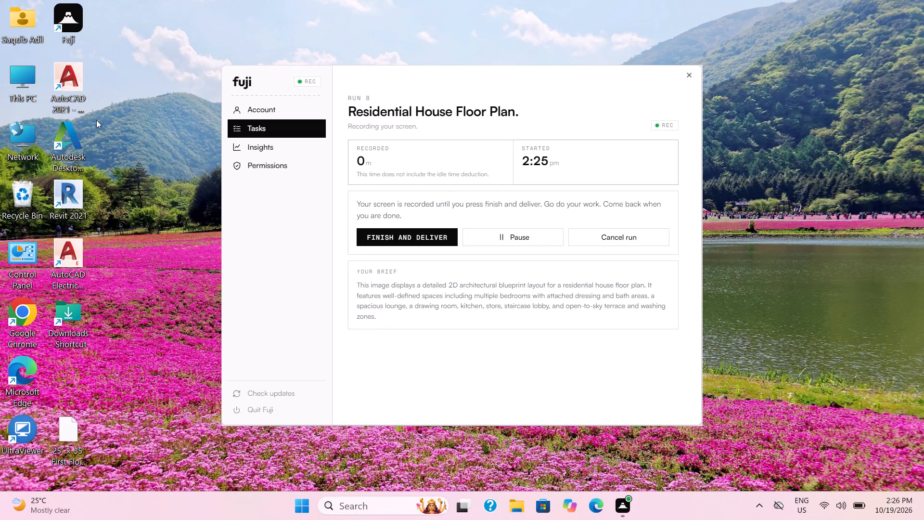
double_click(69, 87)
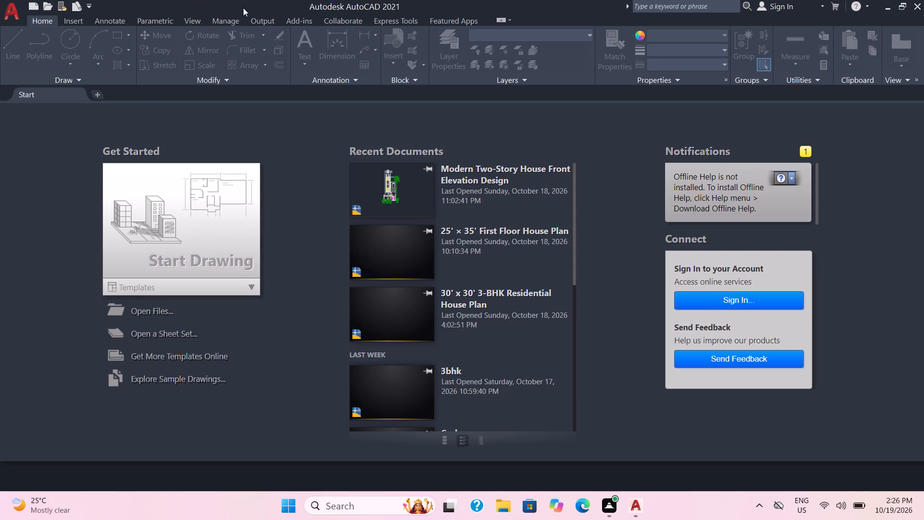
double_click(213, 244)
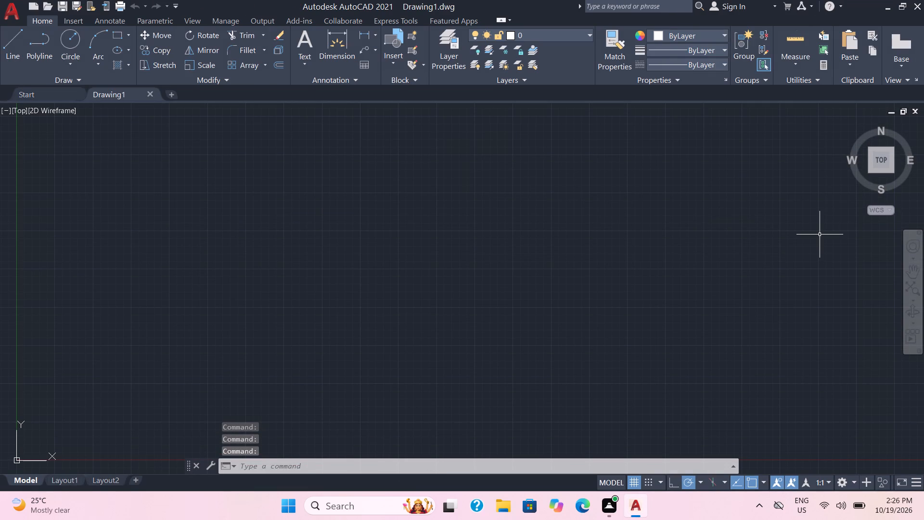
Turn on command logging for the drawing with LOGFILEON.
key(y)
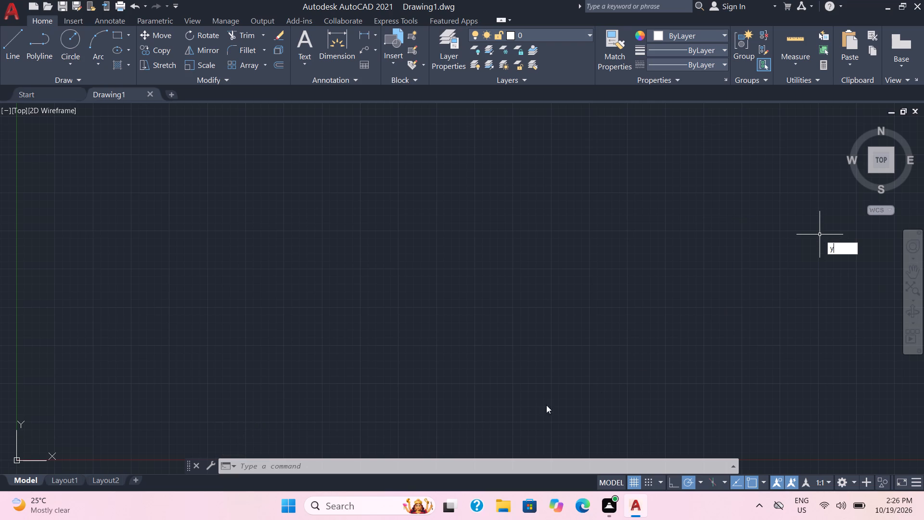
click(418, 460)
text(log)
text(fileo)
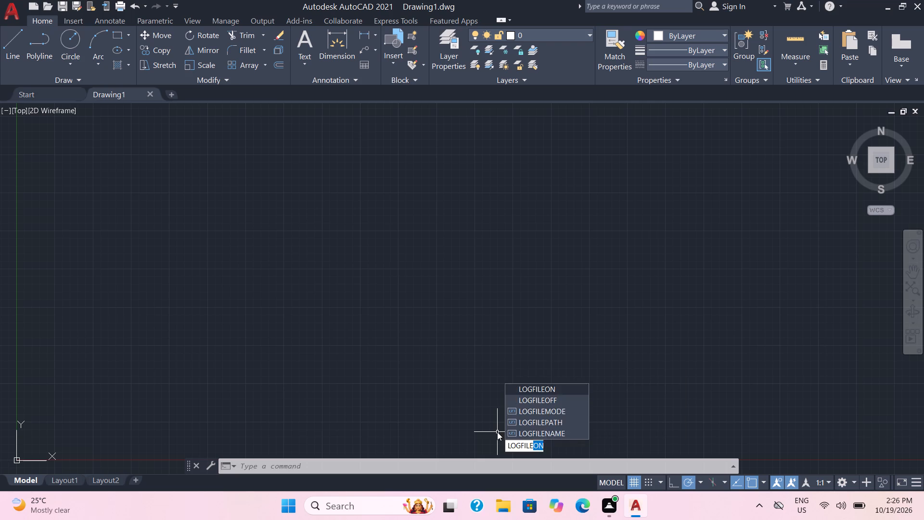
key(m)
key(BackSpace)
key(n)
key(Return)
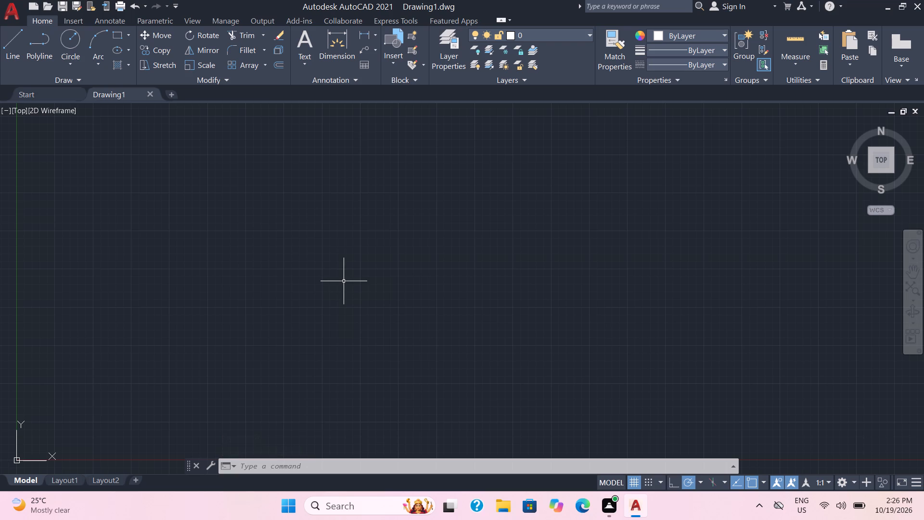
text(lo)
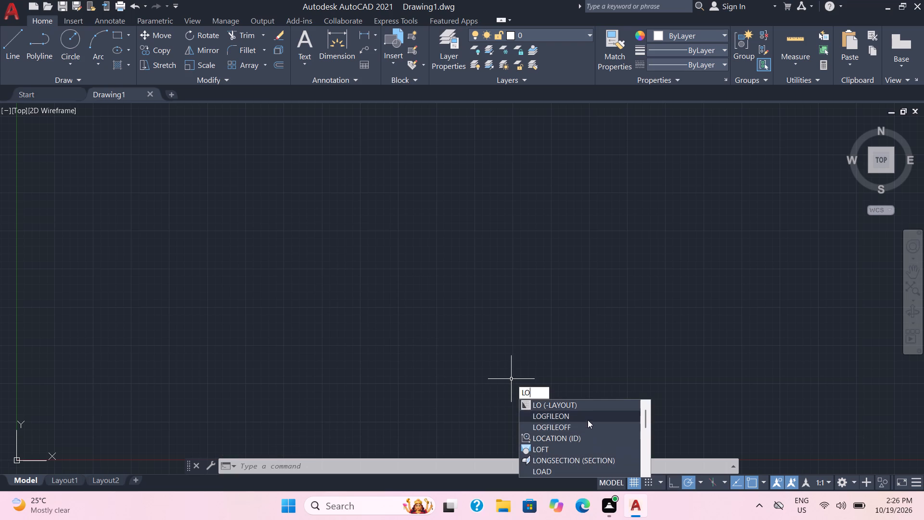
click(588, 420)
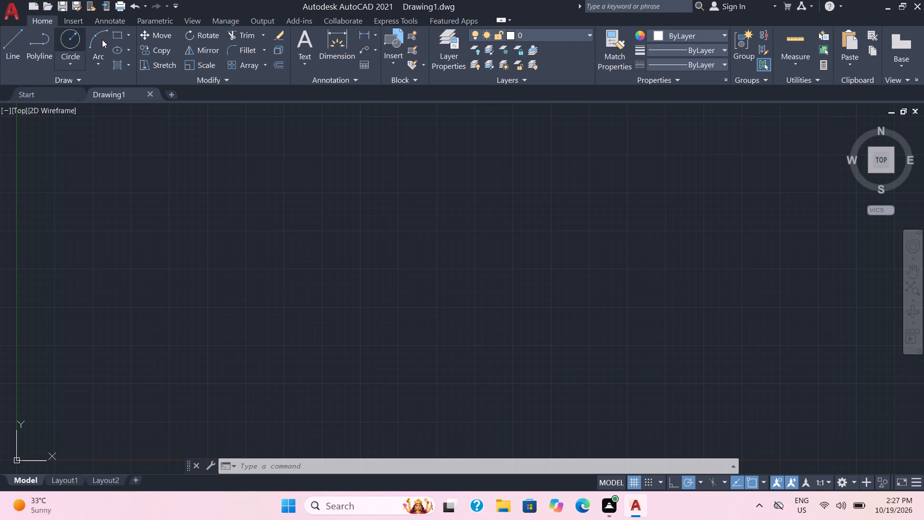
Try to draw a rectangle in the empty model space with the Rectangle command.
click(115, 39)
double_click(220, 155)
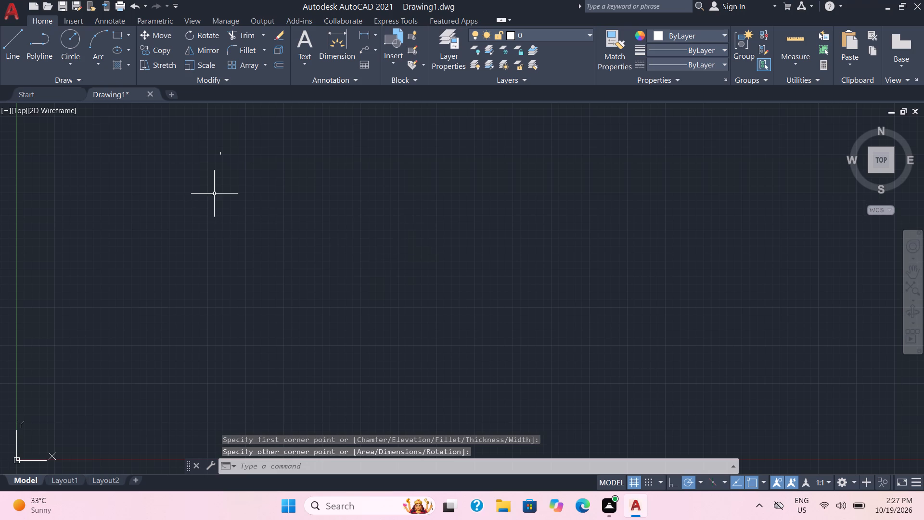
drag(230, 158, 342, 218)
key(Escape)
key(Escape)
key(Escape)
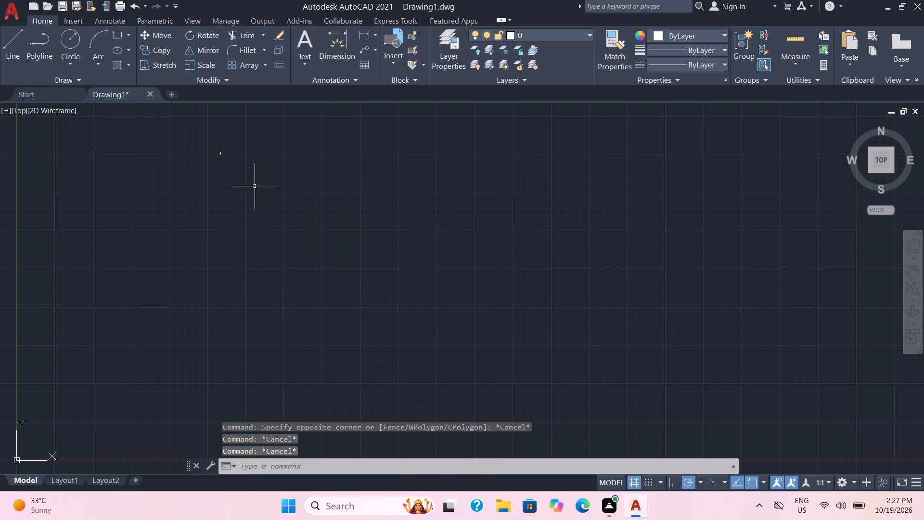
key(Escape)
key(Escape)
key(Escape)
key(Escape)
Run LOGFILEON again to turn on command logging.
text(log)
text(fil)
key(e)
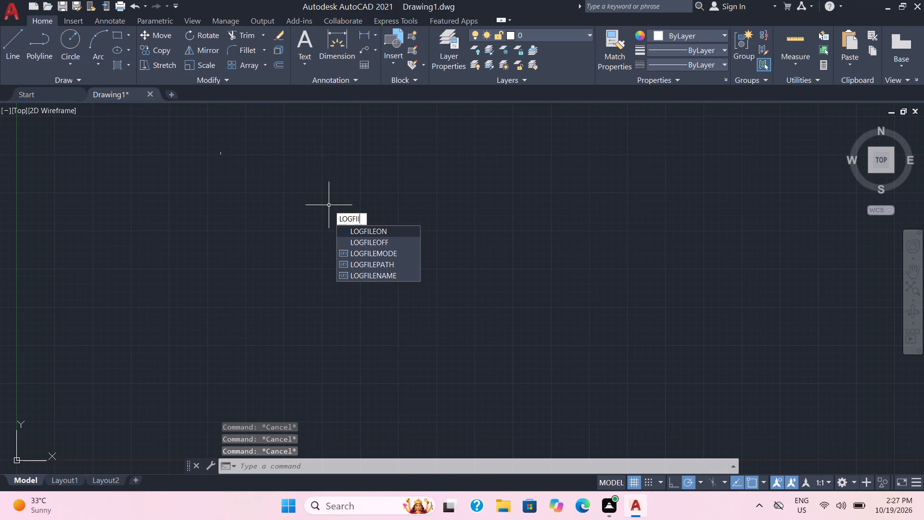
click(410, 231)
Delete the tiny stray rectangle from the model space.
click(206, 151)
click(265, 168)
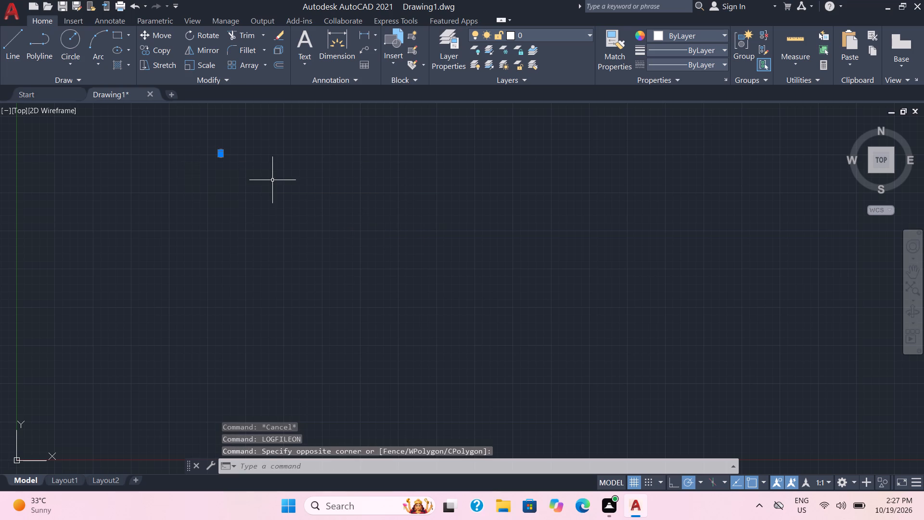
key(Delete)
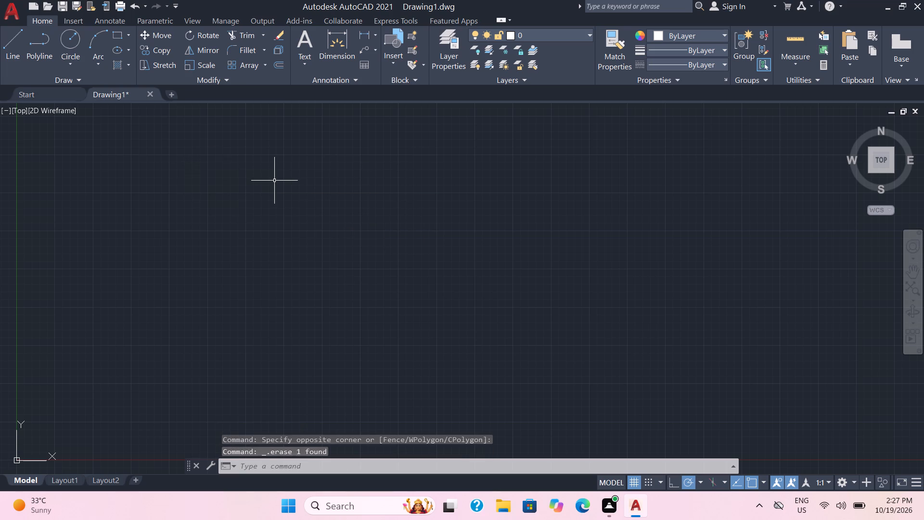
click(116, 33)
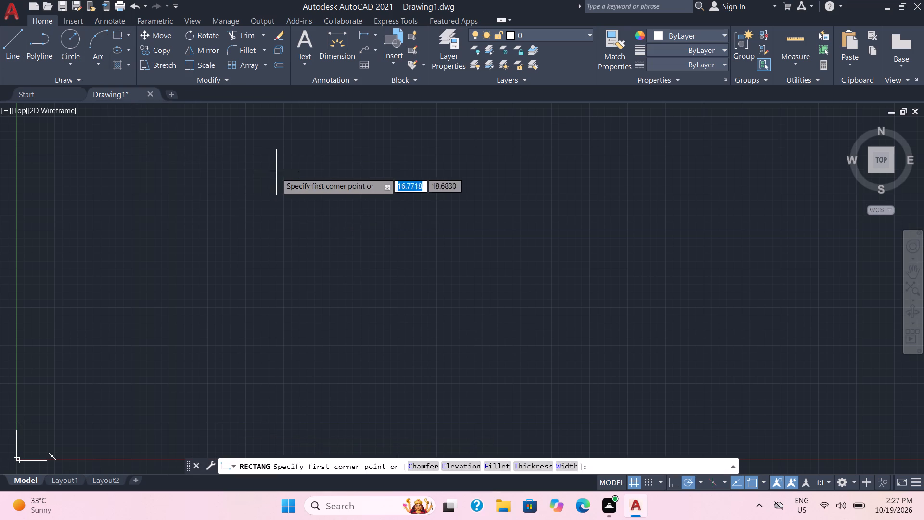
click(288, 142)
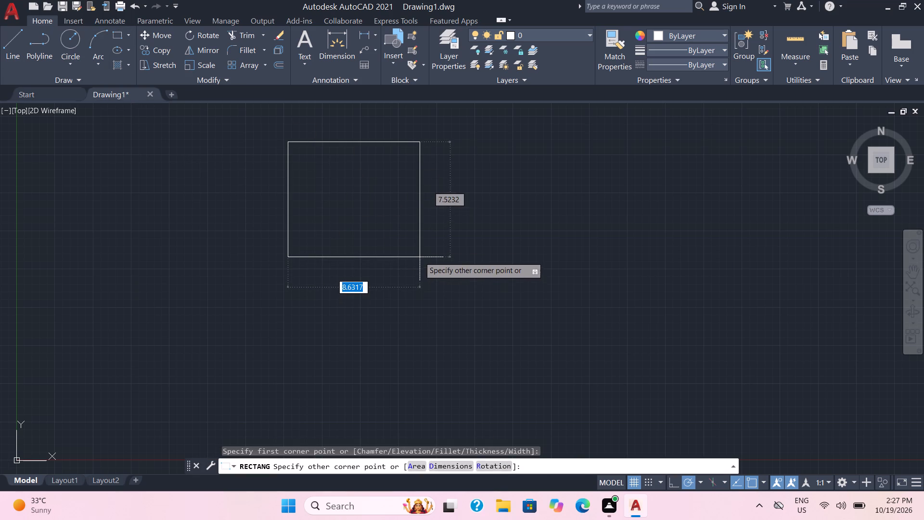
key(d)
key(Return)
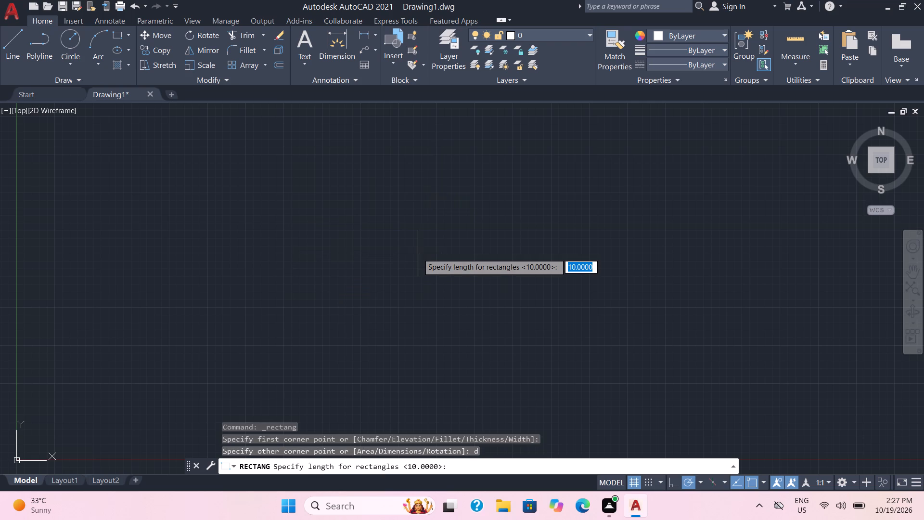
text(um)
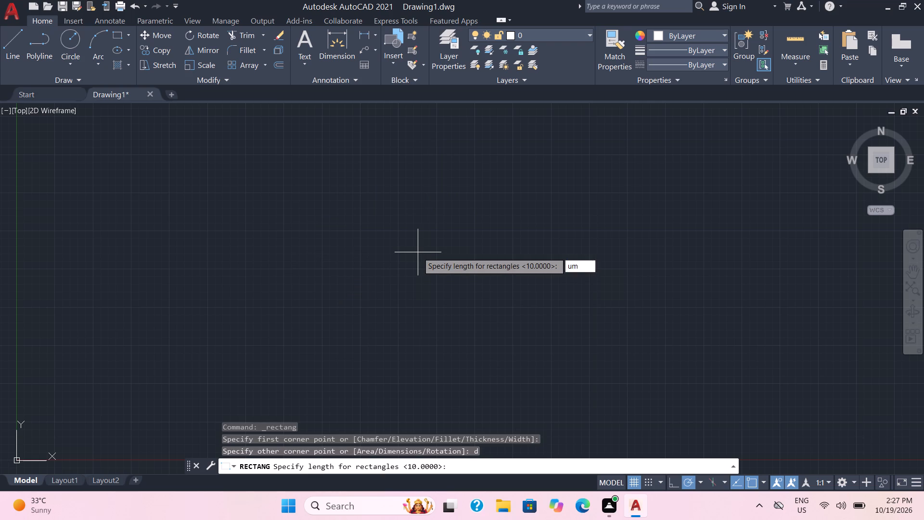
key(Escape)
Configure the drawing units to the Engineering length type with 0'-0.0000" precision.
text(uni)
click(457, 288)
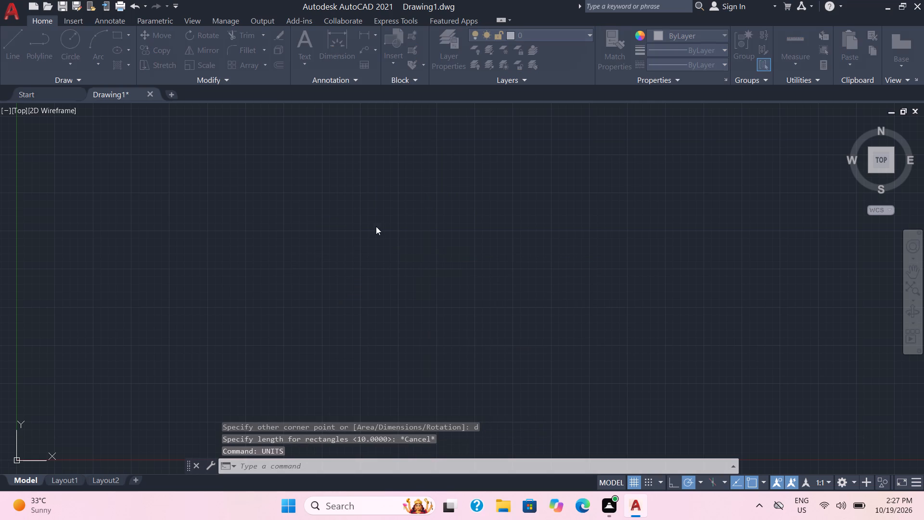
click(407, 169)
click(411, 195)
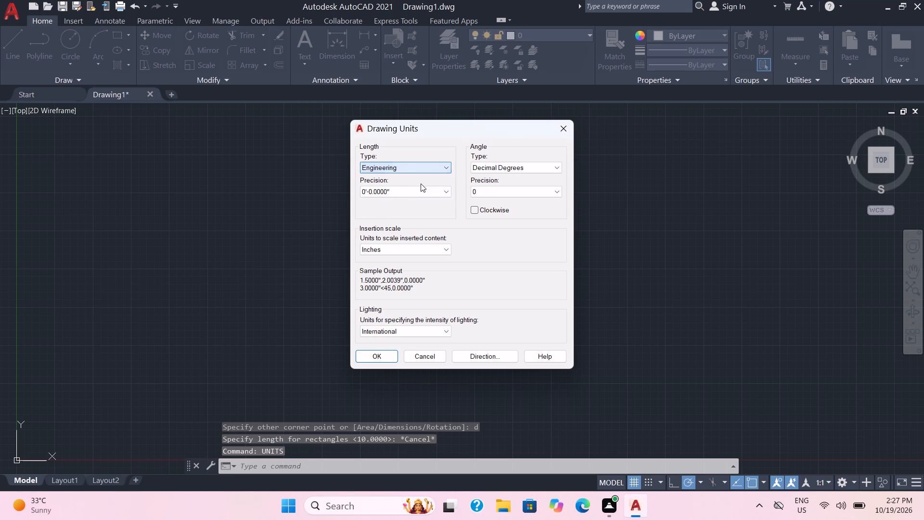
click(423, 186)
click(423, 194)
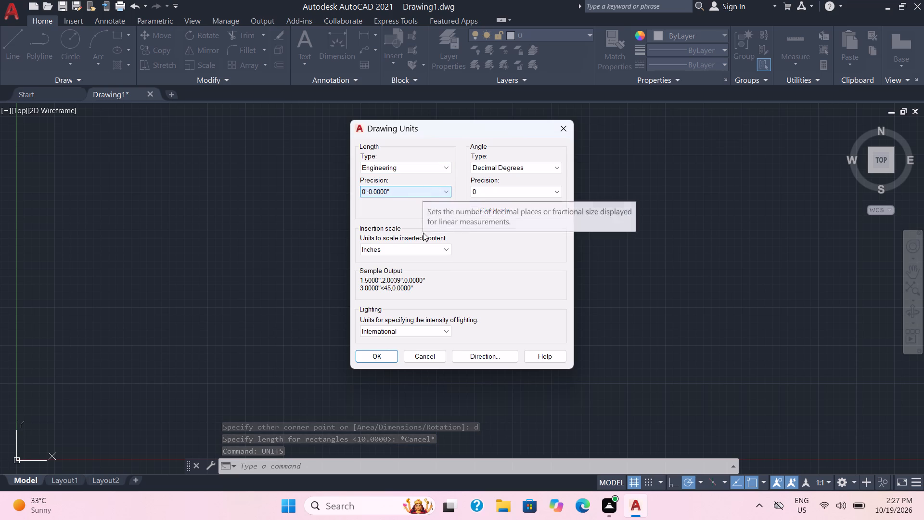
click(379, 350)
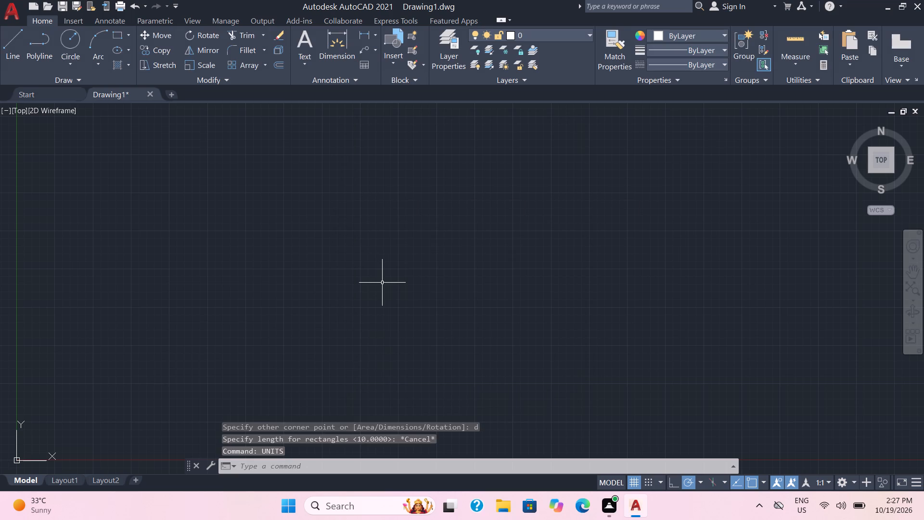
Review the text settings of the Standard dimension style.
key(d)
key(Return)
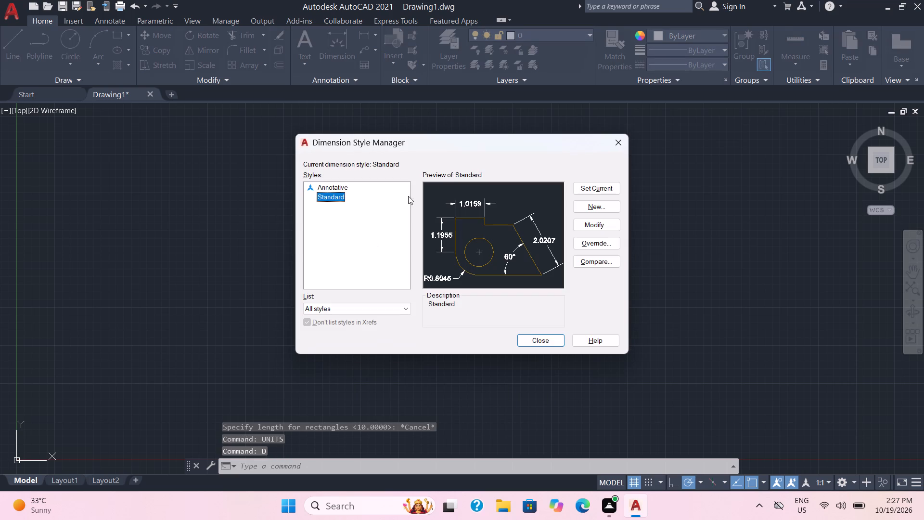
click(601, 228)
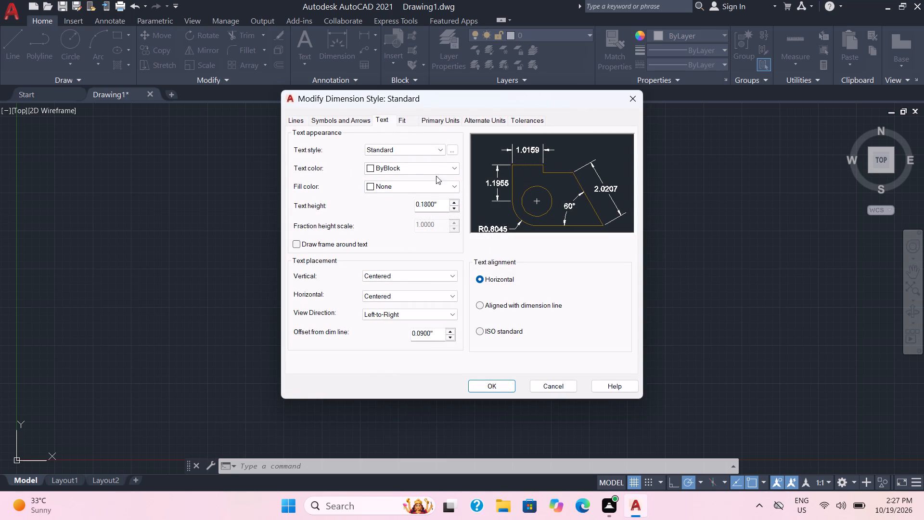
click(637, 96)
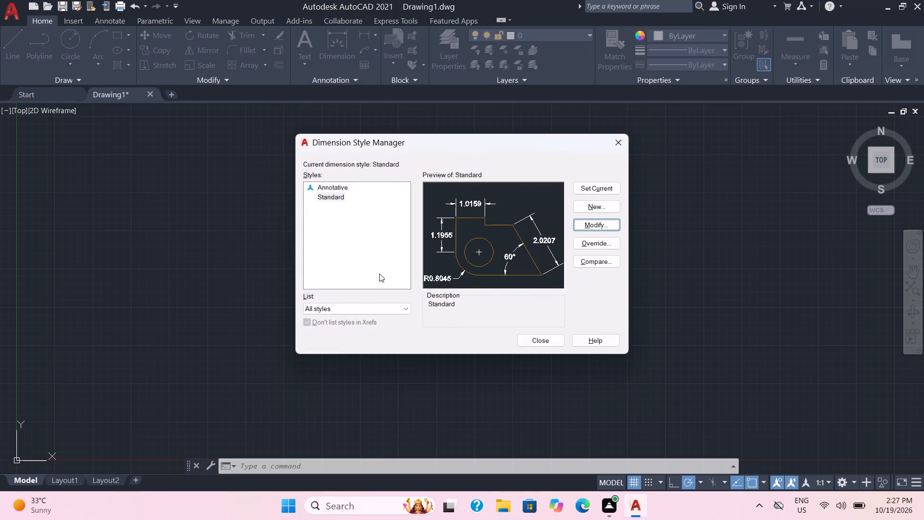
click(536, 338)
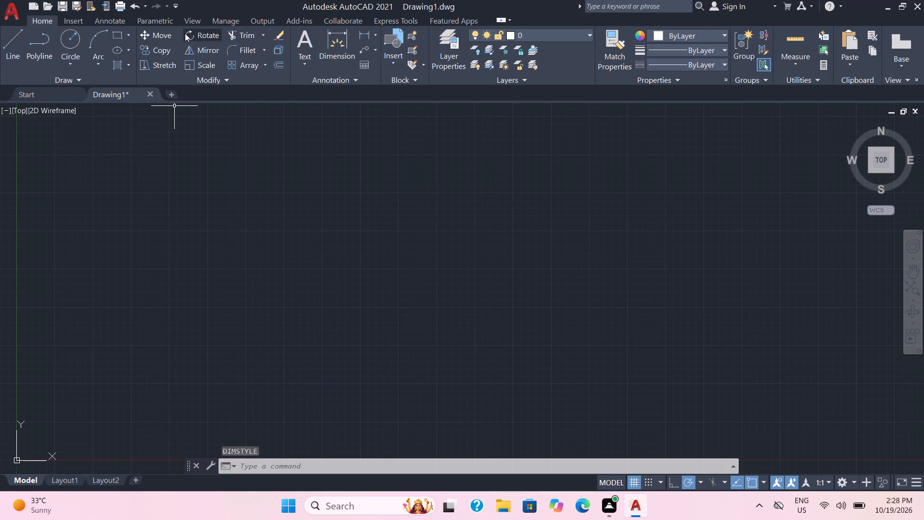
Draw the plot outline as a rectangle with length 35' and width 60' using the Dimensions option.
text(rec)
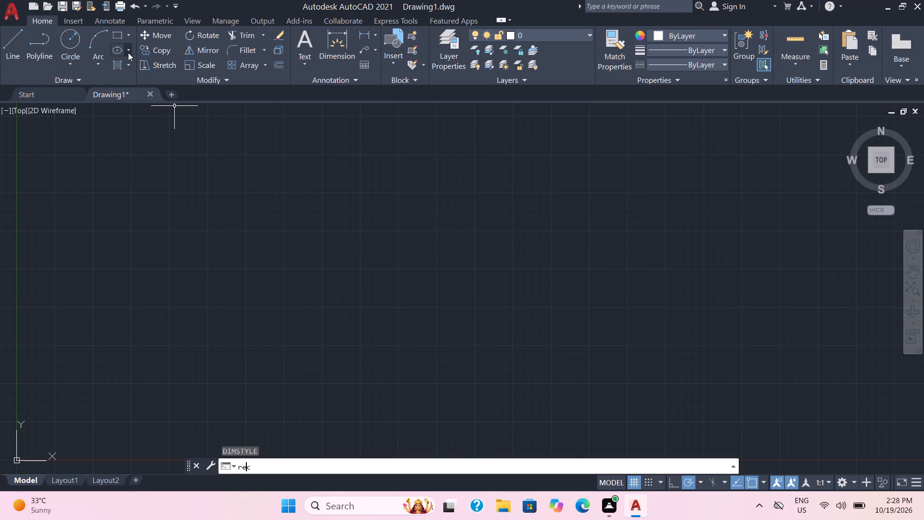
key(Return)
click(209, 174)
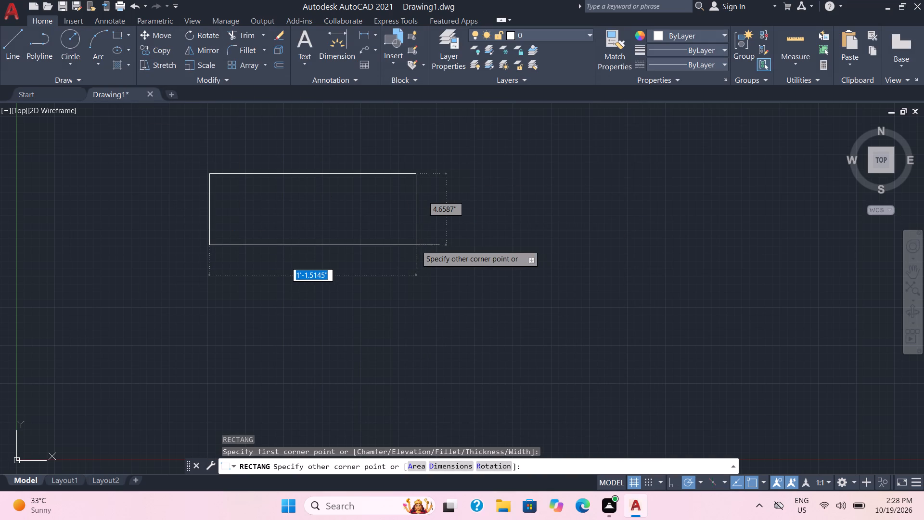
key(d)
key(Return)
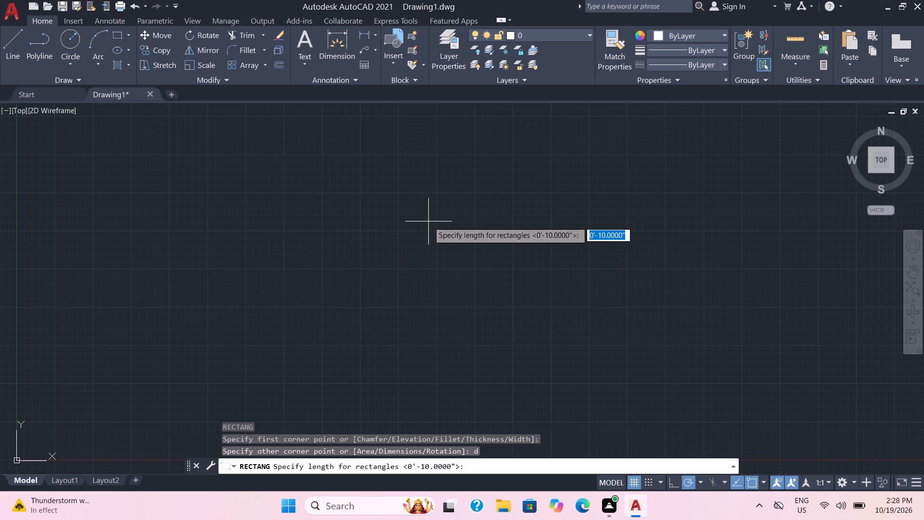
text(35)
key(apostrophe)
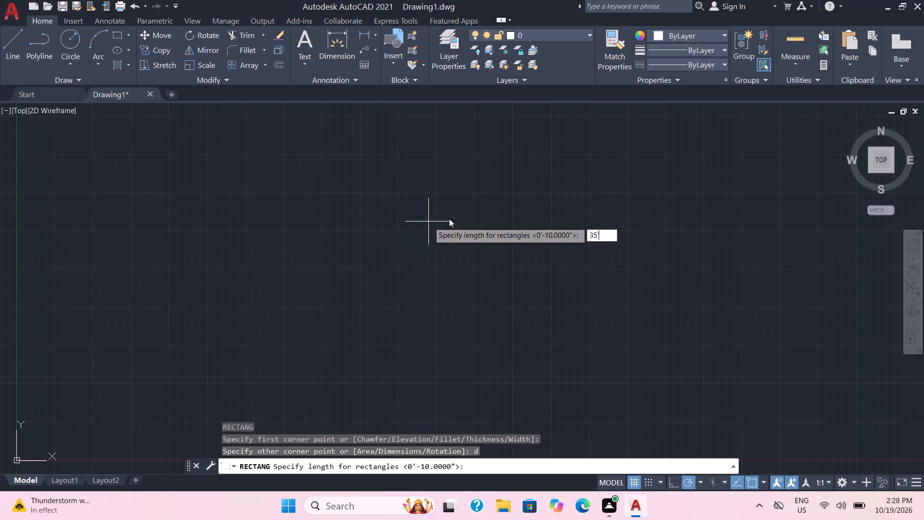
key(Return)
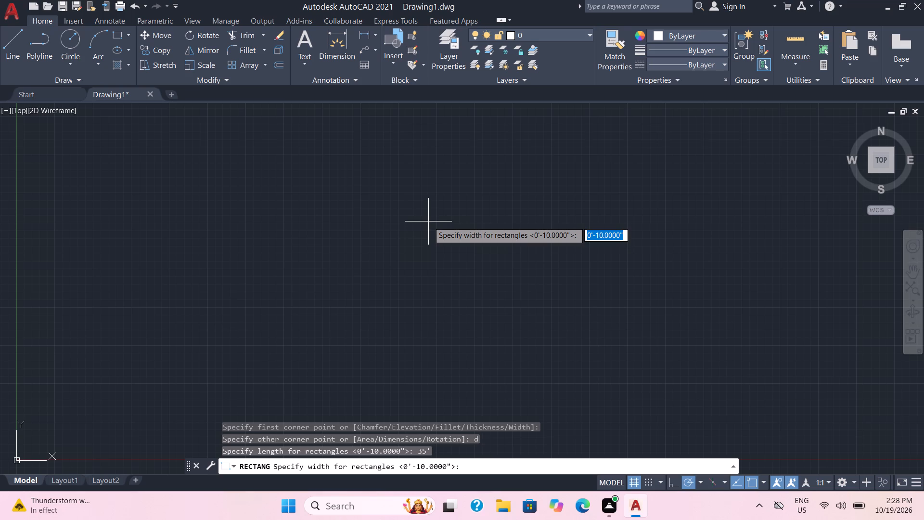
text(60)
key(apostrophe)
key(Return)
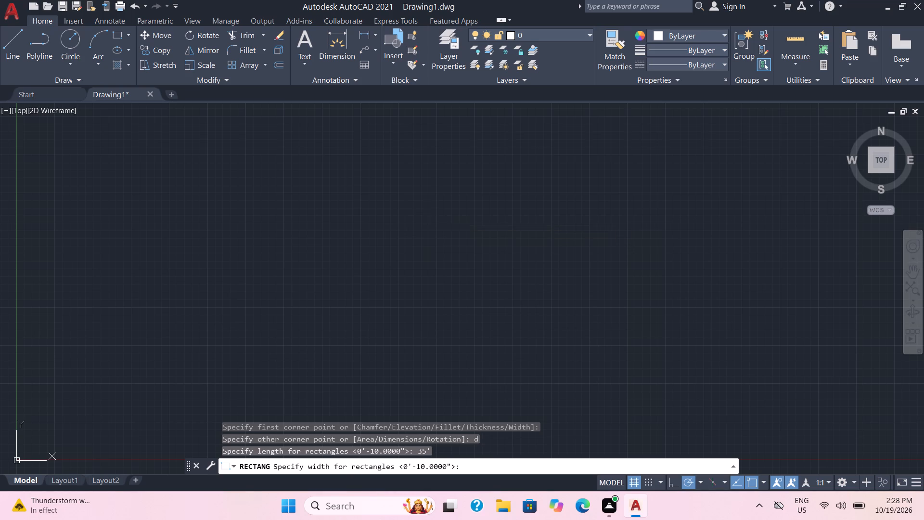
scroll(429, 221, down, 4)
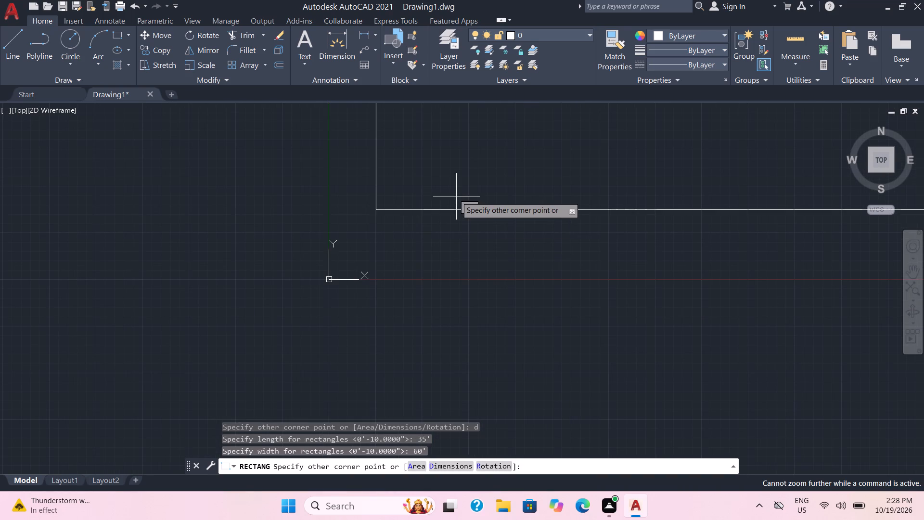
click(456, 196)
Move the 35' by 60' plot rectangle away from the origin, further out along both the X and Y axes.
scroll(456, 196, down, 5)
middle_drag(505, 195, 455, 227)
scroll(455, 227, down, 1)
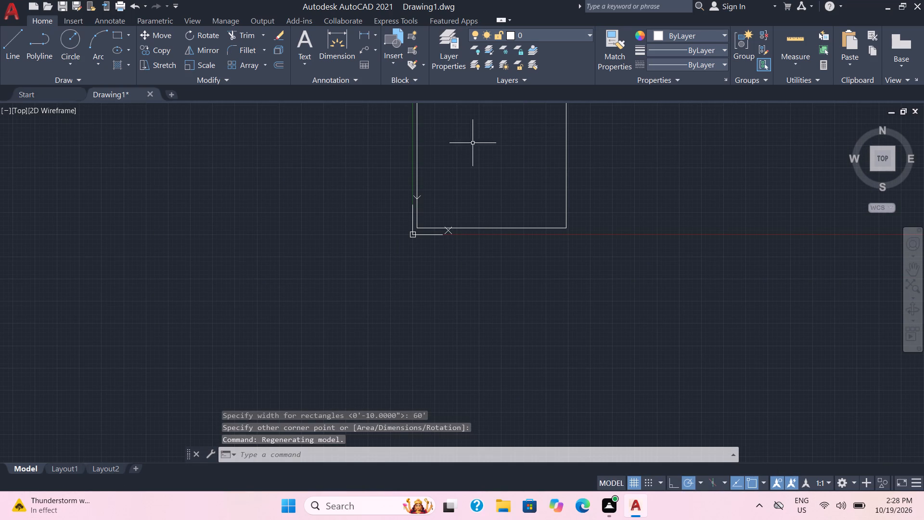
middle_drag(619, 149, 477, 303)
scroll(617, 152, down, 1)
scroll(472, 289, up, 1)
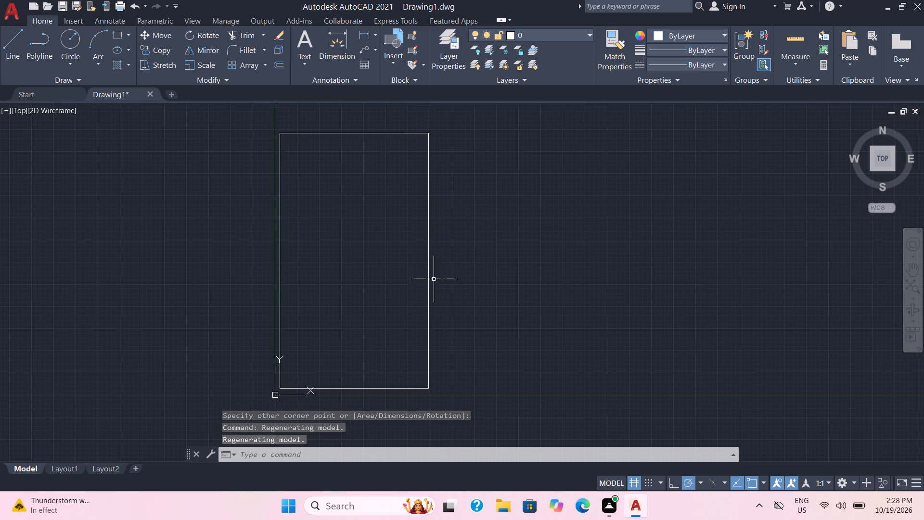
drag(453, 314, 371, 297)
click(365, 297)
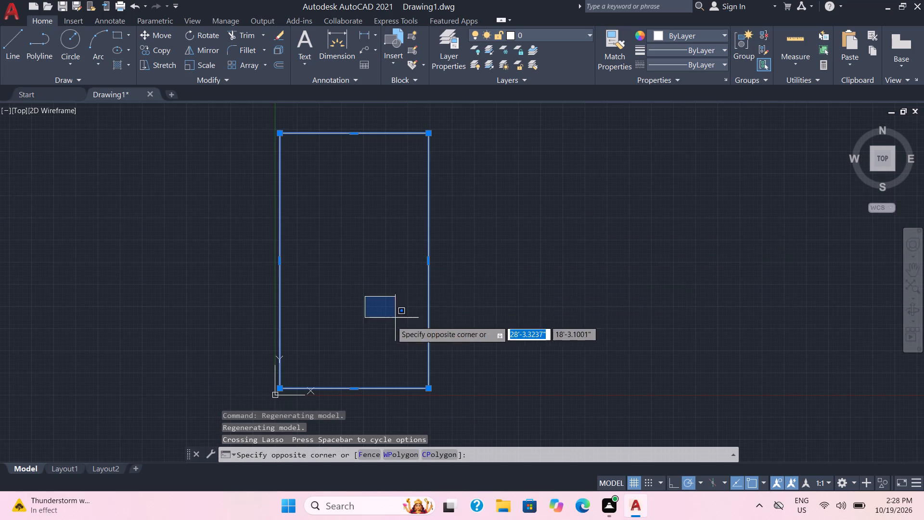
click(392, 319)
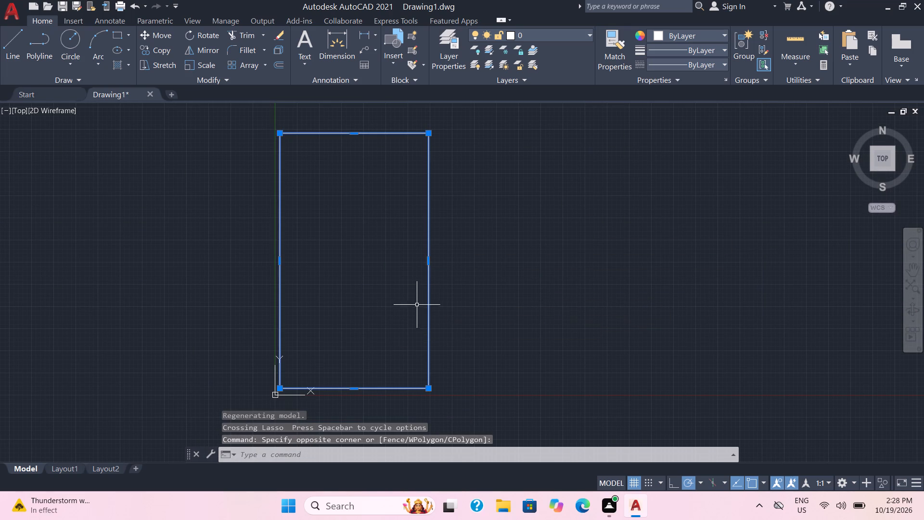
key(m)
key(Return)
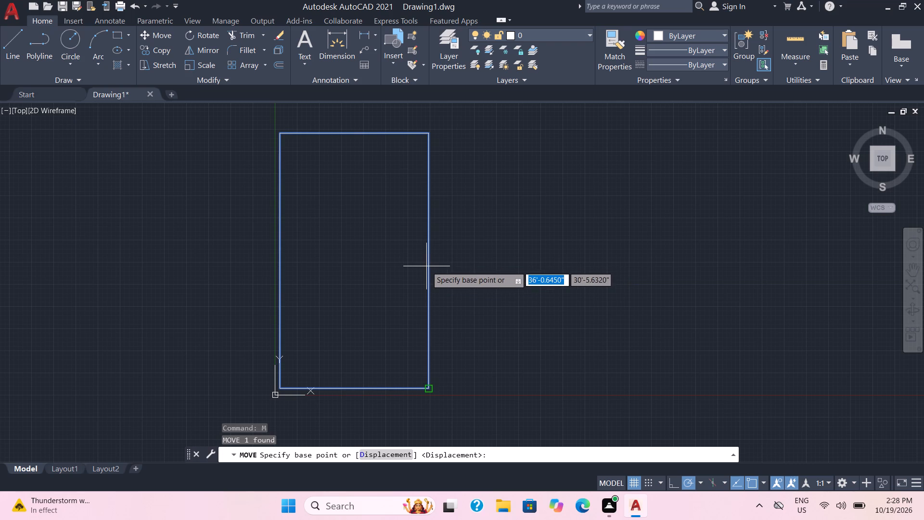
drag(426, 266, 587, 331)
click(583, 328)
Move the plot rectangle again, slightly further along the positive X and Y directions.
scroll(565, 221, down, 3)
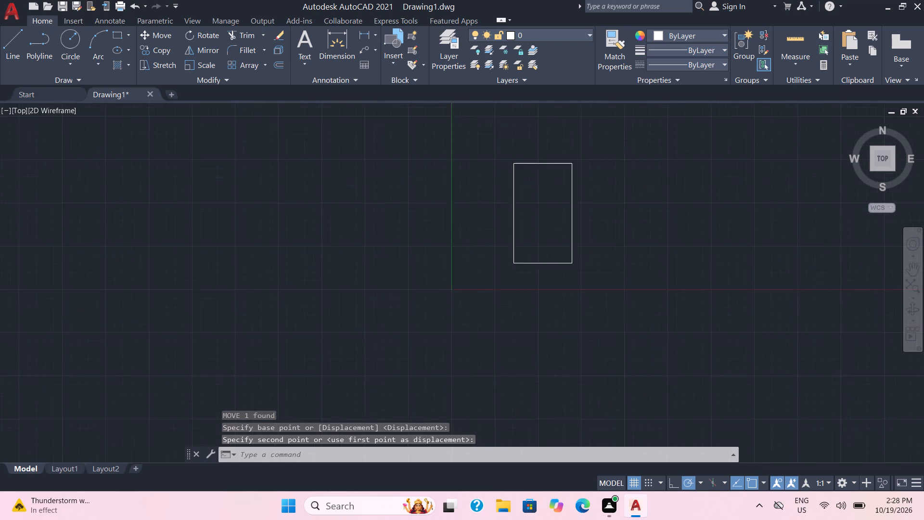
middle_drag(568, 212, 442, 287)
scroll(442, 284, up, 2)
drag(479, 309, 472, 306)
click(330, 271)
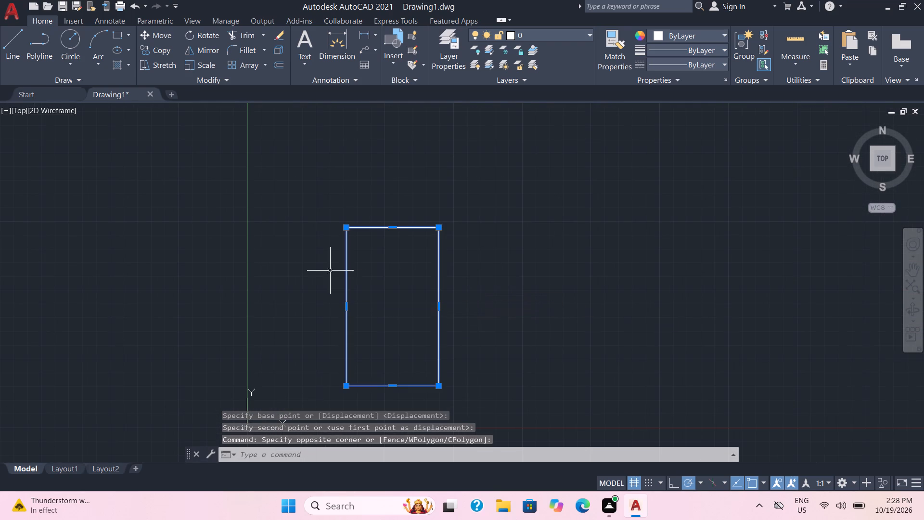
key(m)
key(Return)
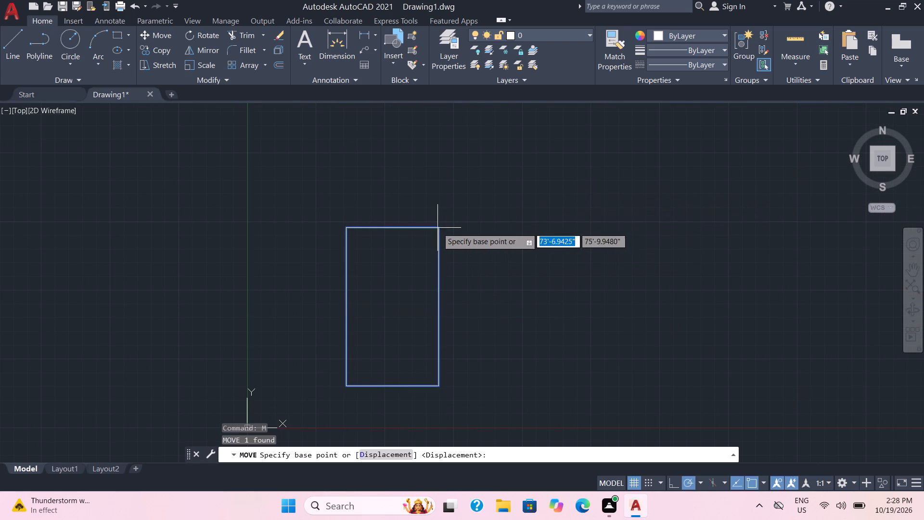
drag(433, 228, 469, 220)
click(470, 218)
Explode the plot rectangle into separate lines.
click(501, 391)
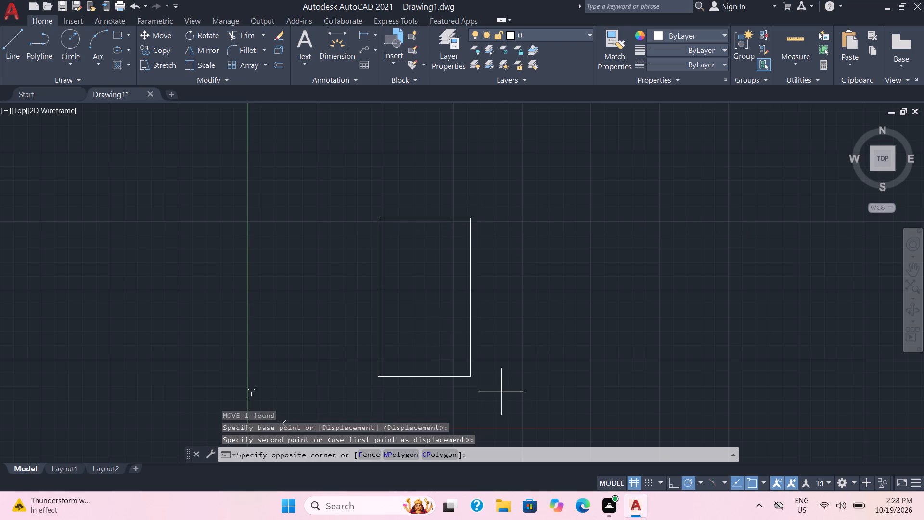
click(349, 240)
key(x)
key(Return)
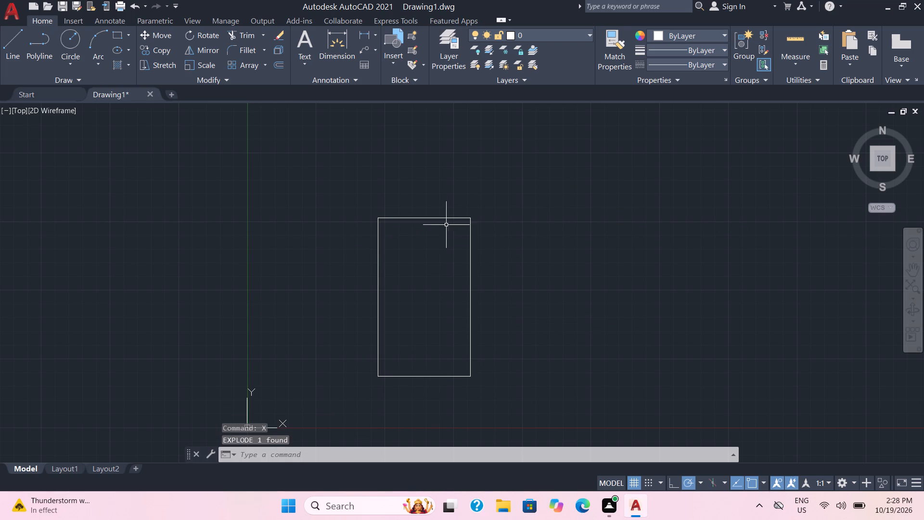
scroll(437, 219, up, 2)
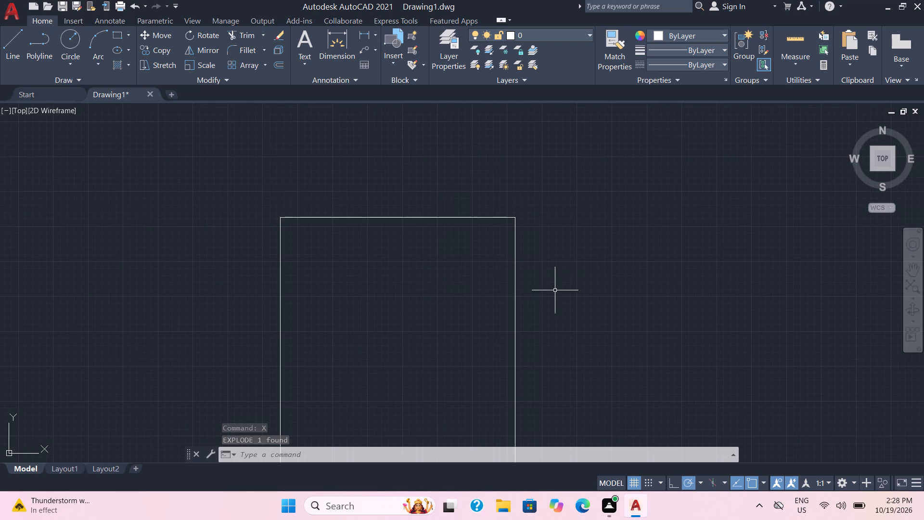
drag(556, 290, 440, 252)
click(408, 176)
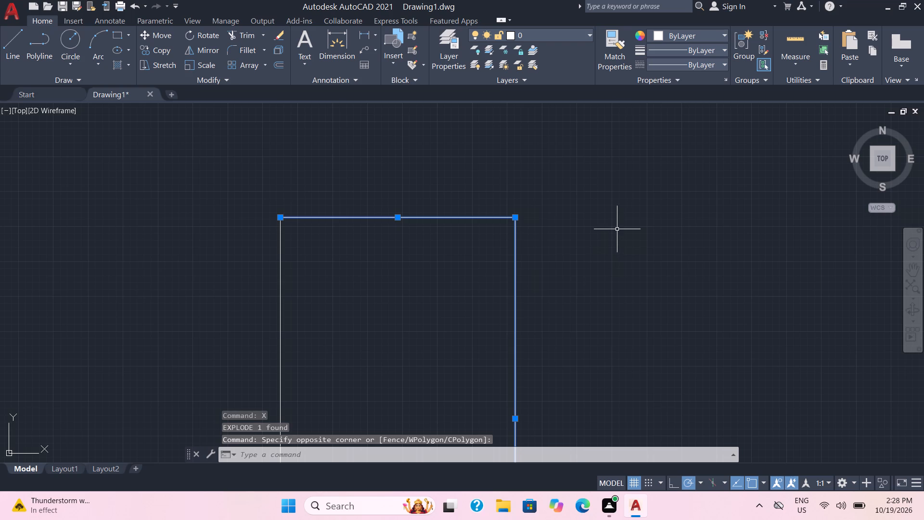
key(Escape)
Join the top edge and both long side edges of the exploded outline into one polyline.
scroll(536, 292, down, 4)
middle_drag(542, 292, 514, 264)
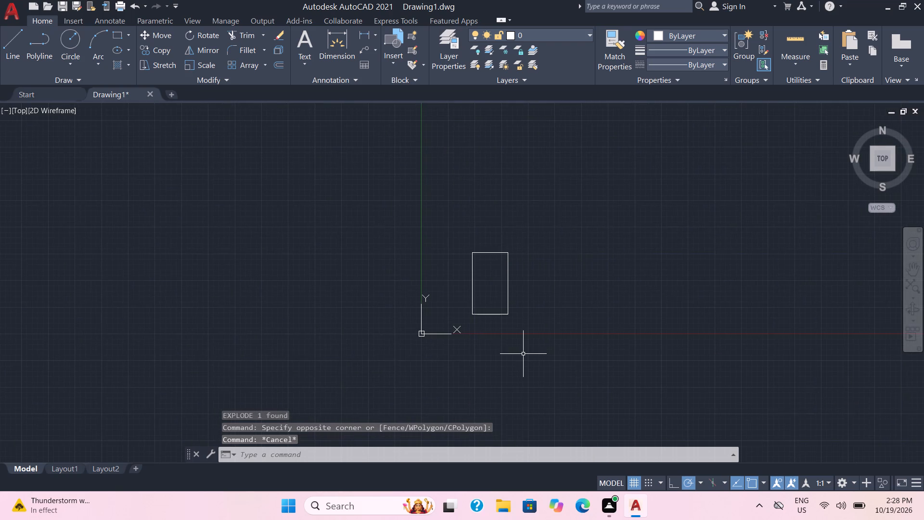
scroll(524, 351, up, 1)
click(522, 292)
double_click(423, 172)
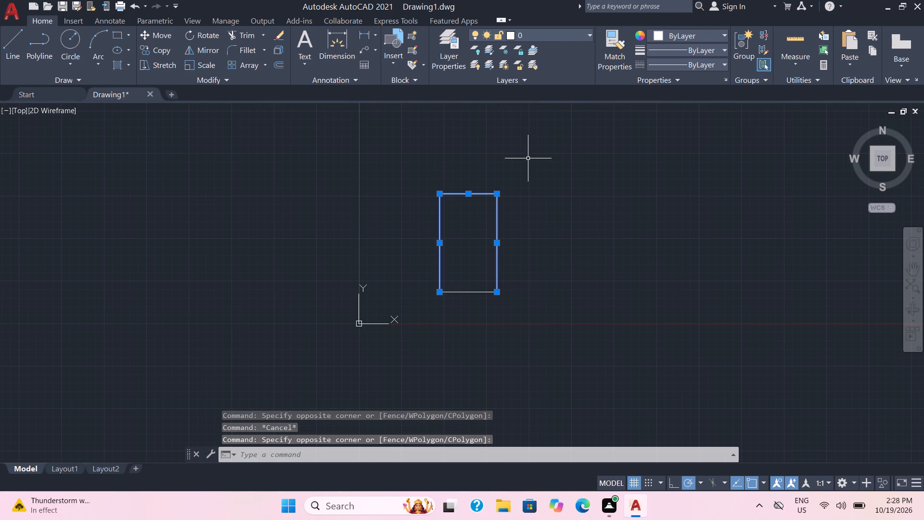
key(j)
key(o)
key(i)
key(n)
key(Return)
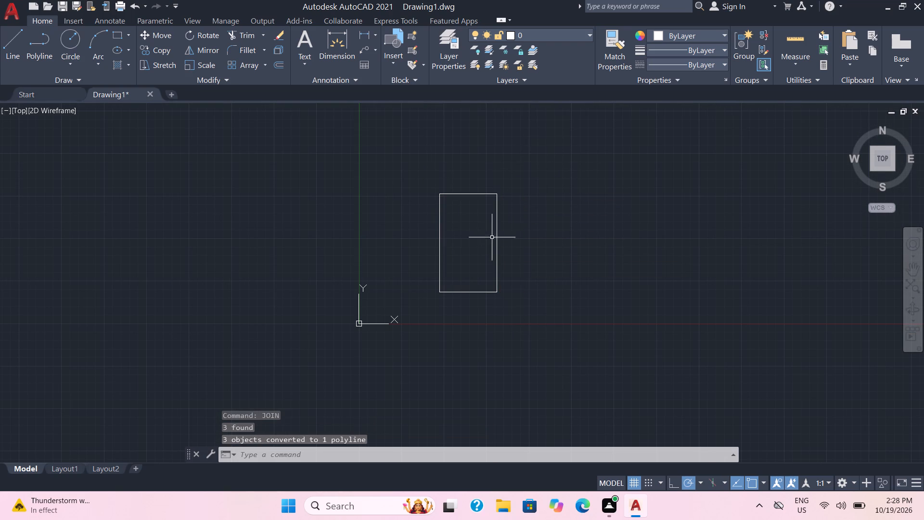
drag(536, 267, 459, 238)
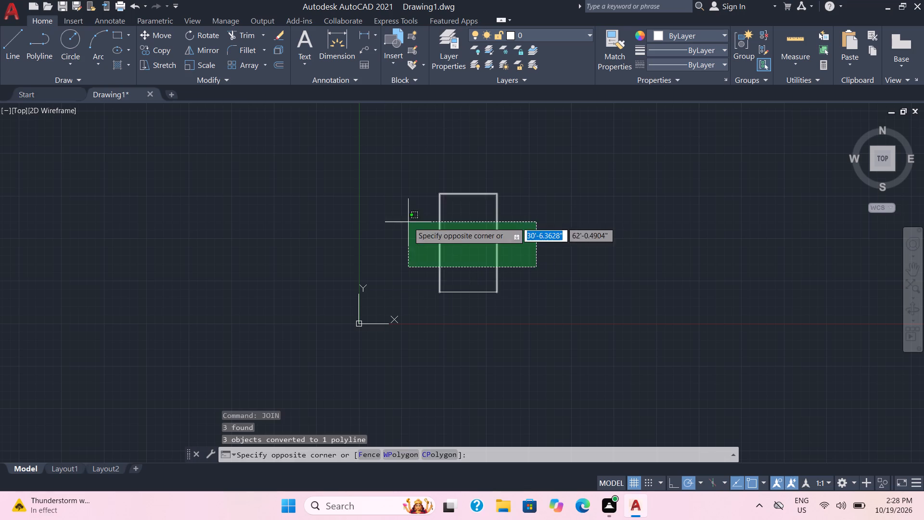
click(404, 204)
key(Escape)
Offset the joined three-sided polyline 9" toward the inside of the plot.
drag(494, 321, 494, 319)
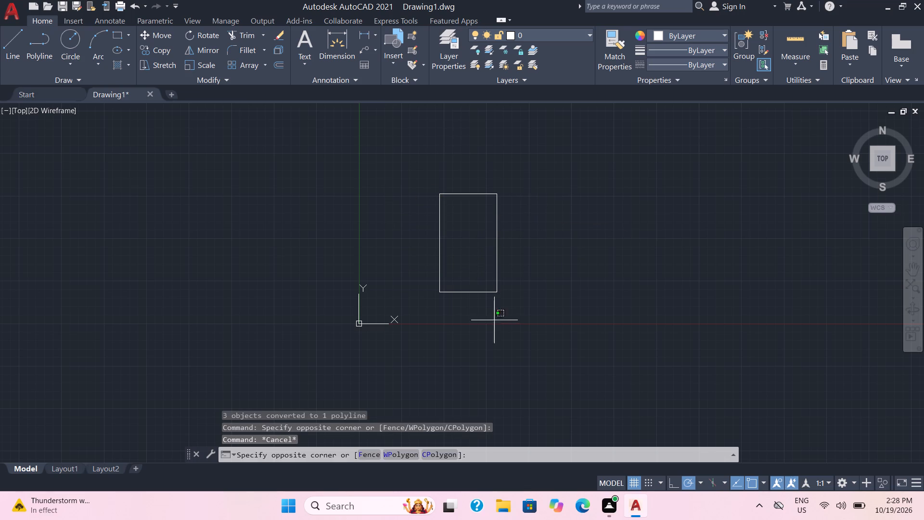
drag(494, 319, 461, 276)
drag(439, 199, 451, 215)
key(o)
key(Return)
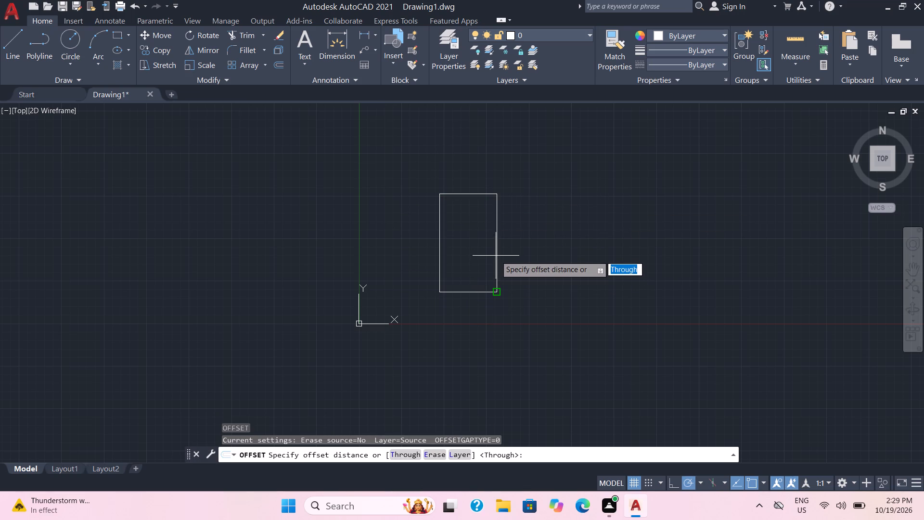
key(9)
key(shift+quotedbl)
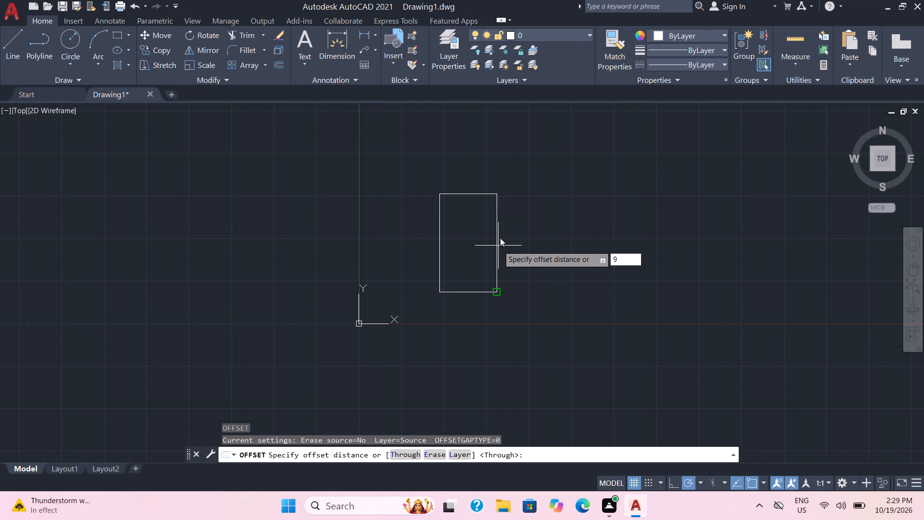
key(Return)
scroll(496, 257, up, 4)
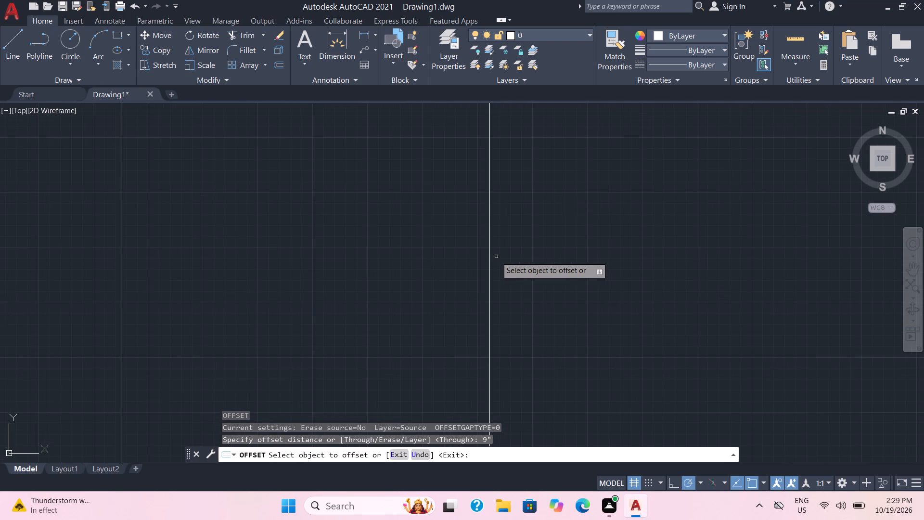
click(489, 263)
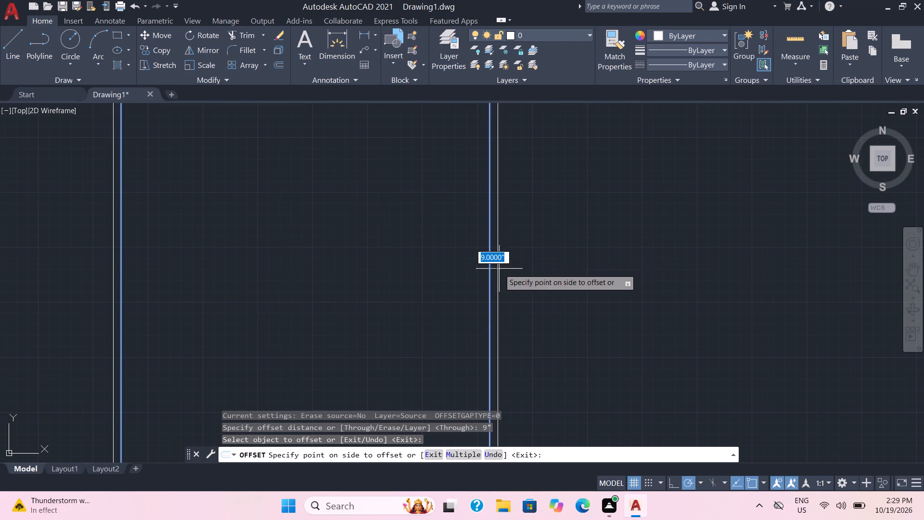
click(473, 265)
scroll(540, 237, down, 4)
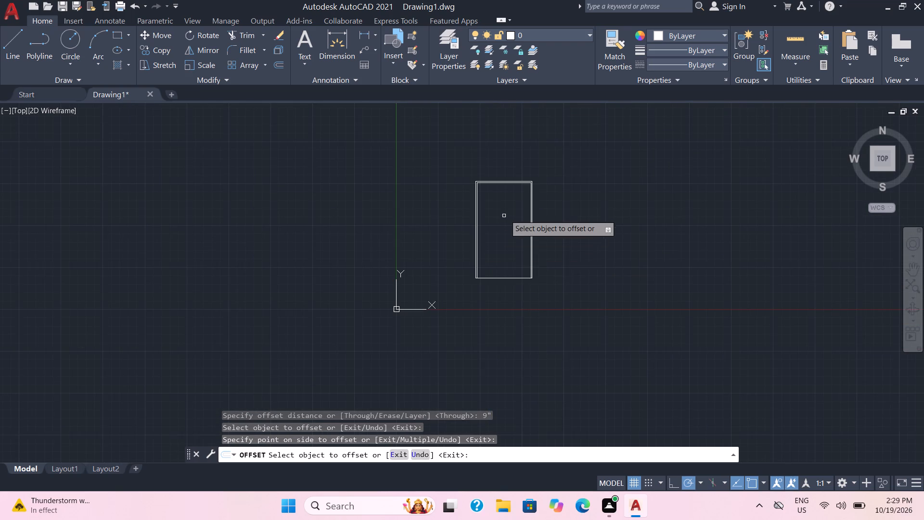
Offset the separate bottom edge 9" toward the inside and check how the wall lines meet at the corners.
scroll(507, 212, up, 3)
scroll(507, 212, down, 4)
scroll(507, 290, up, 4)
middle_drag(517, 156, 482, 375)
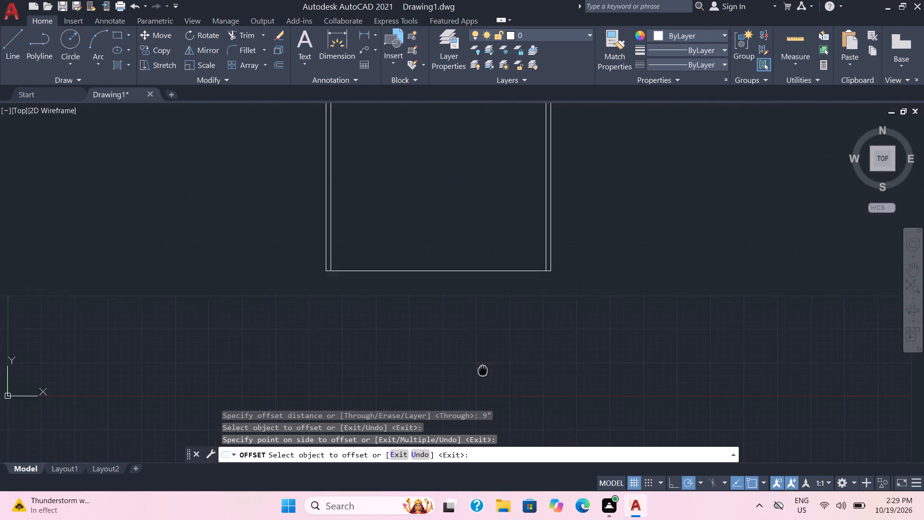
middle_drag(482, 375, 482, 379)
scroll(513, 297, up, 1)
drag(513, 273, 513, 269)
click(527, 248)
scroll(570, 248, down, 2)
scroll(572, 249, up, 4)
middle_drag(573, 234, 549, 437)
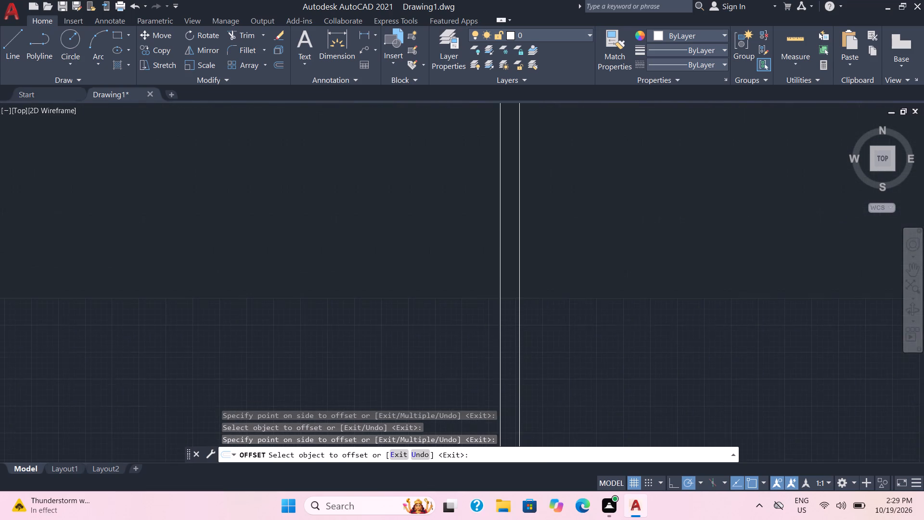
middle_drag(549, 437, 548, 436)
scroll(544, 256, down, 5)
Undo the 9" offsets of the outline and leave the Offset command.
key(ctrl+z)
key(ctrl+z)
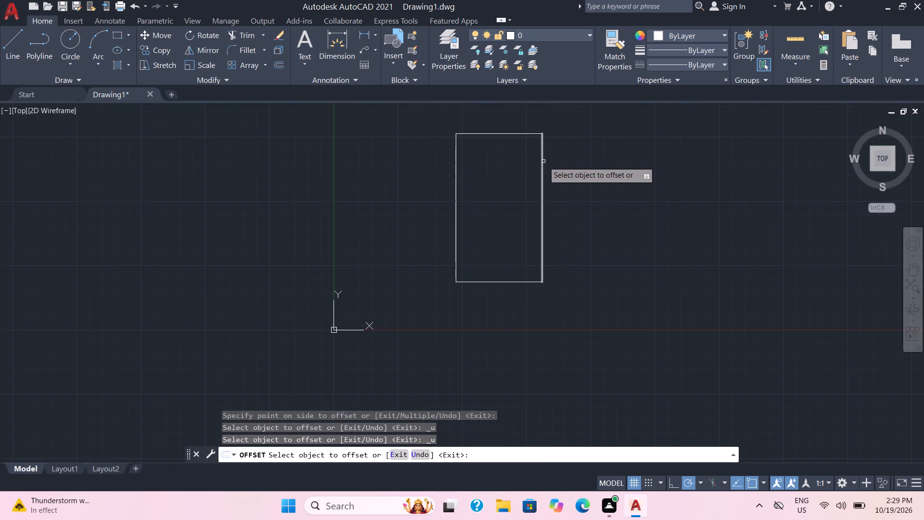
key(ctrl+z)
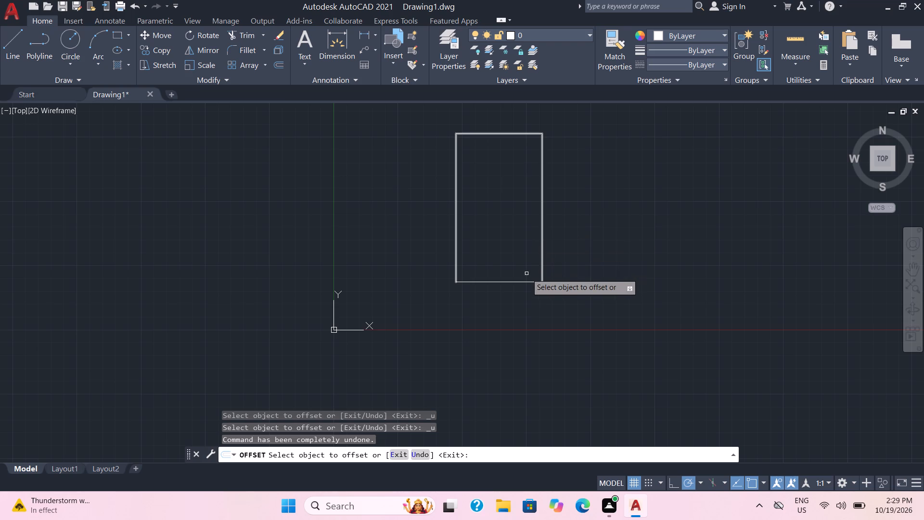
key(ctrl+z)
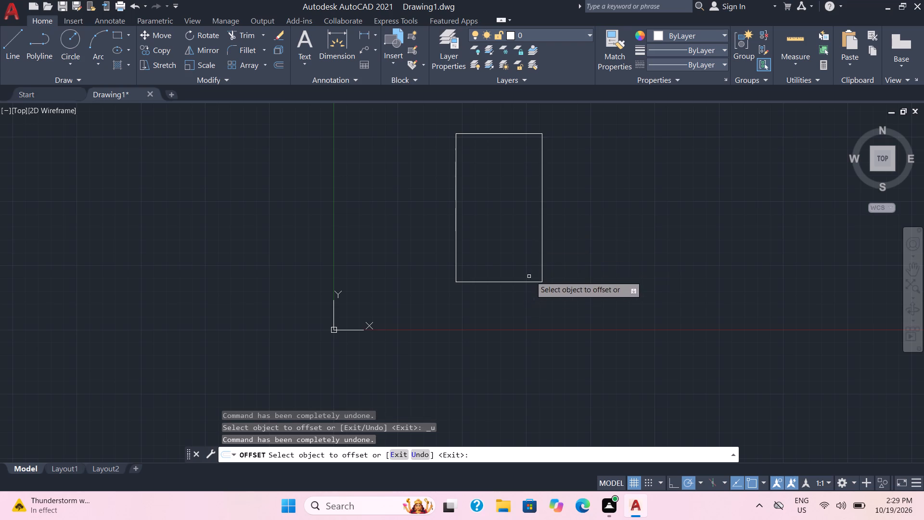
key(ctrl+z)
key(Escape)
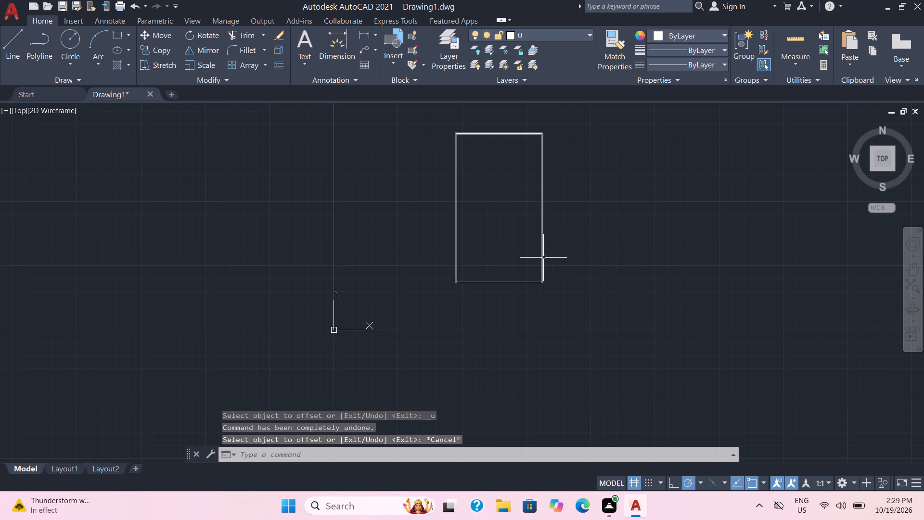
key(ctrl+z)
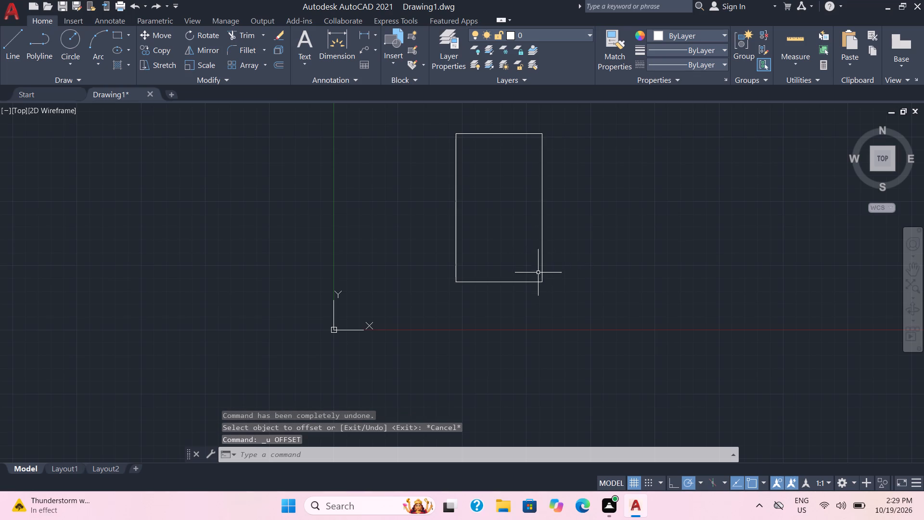
Join the separate bottom edge to the three-sided polyline to close the plot outline.
click(575, 273)
click(426, 185)
drag(478, 287, 485, 275)
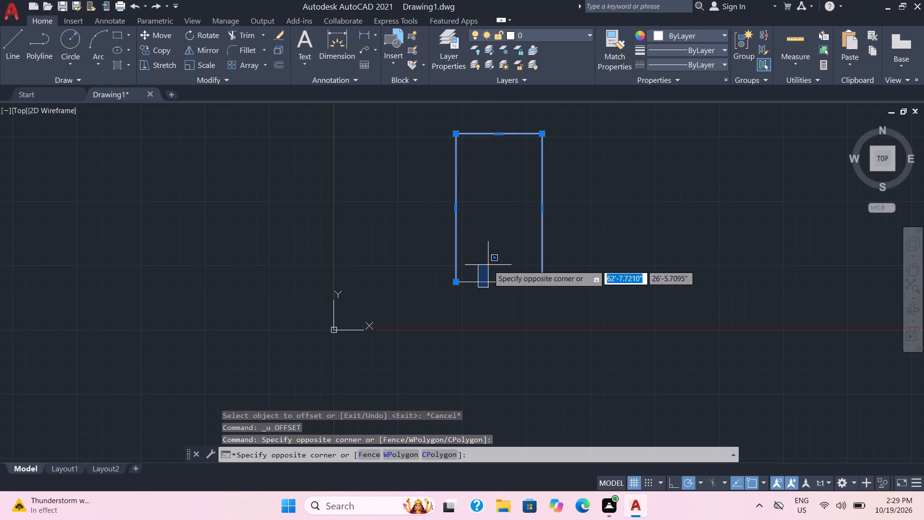
click(488, 265)
click(506, 280)
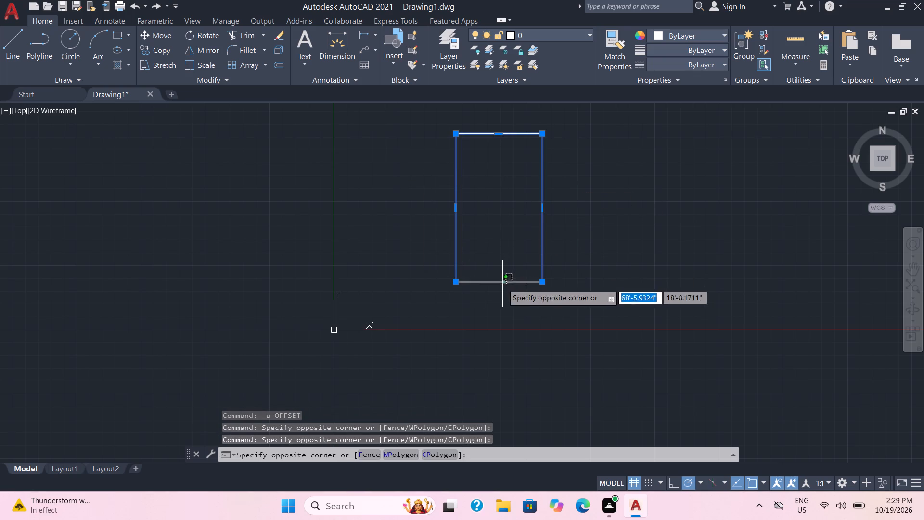
click(502, 284)
key(j)
key(o)
key(i)
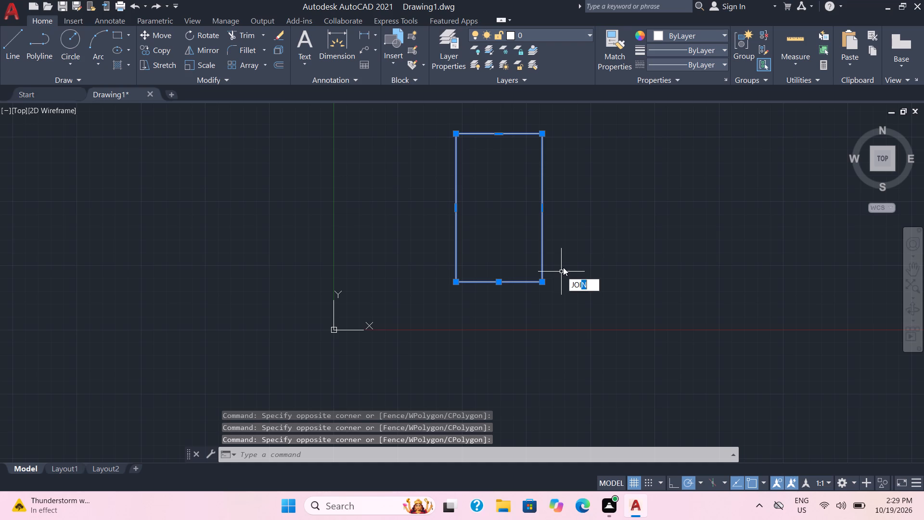
click(599, 302)
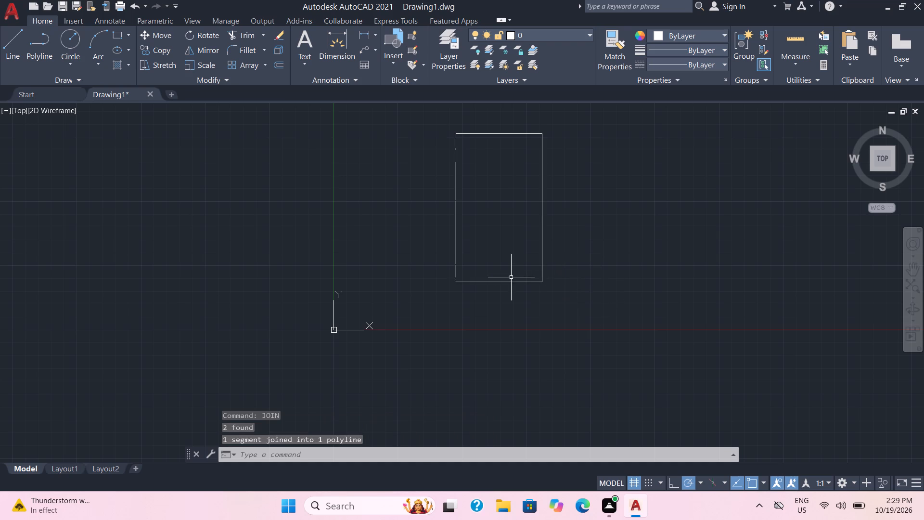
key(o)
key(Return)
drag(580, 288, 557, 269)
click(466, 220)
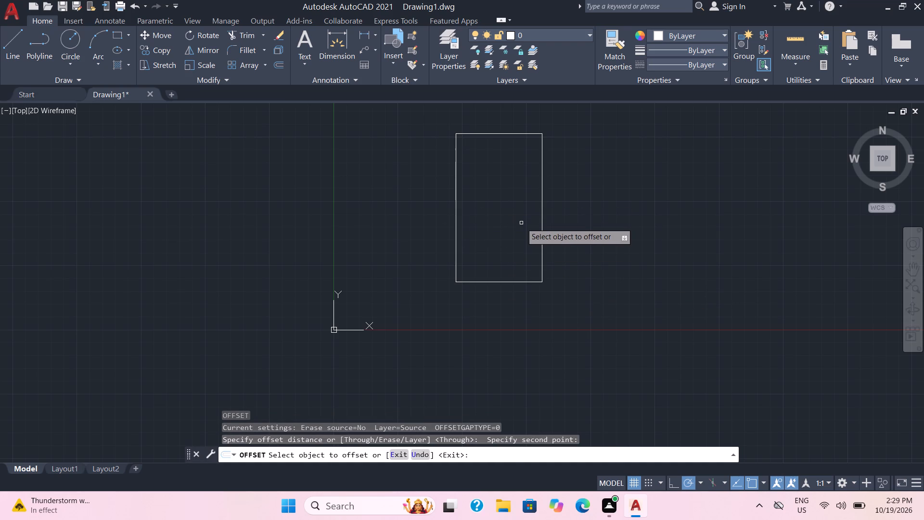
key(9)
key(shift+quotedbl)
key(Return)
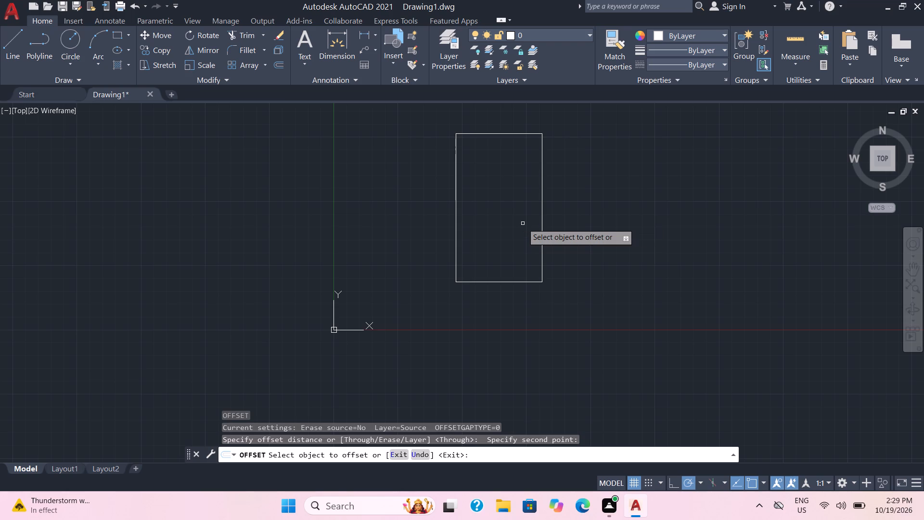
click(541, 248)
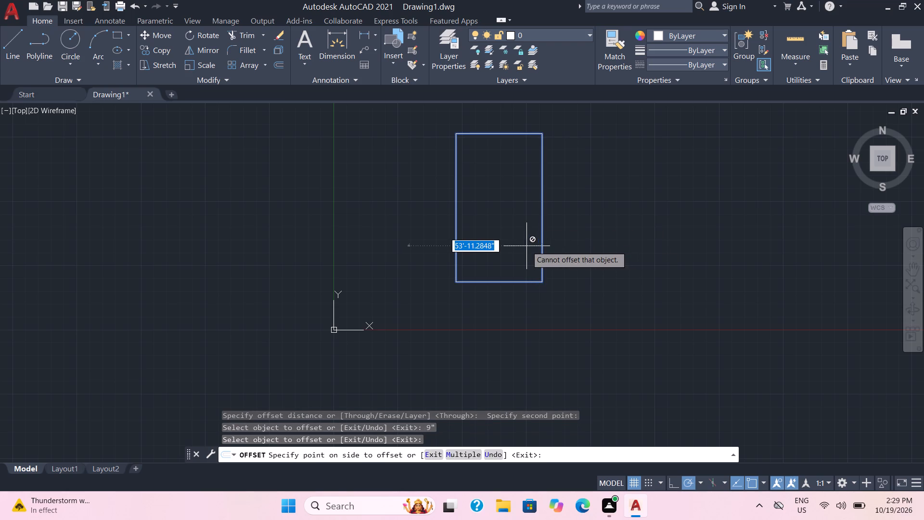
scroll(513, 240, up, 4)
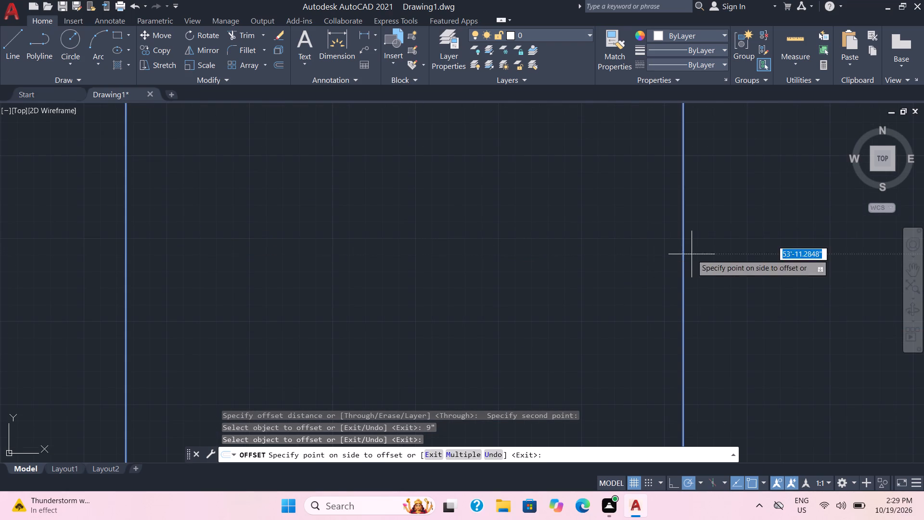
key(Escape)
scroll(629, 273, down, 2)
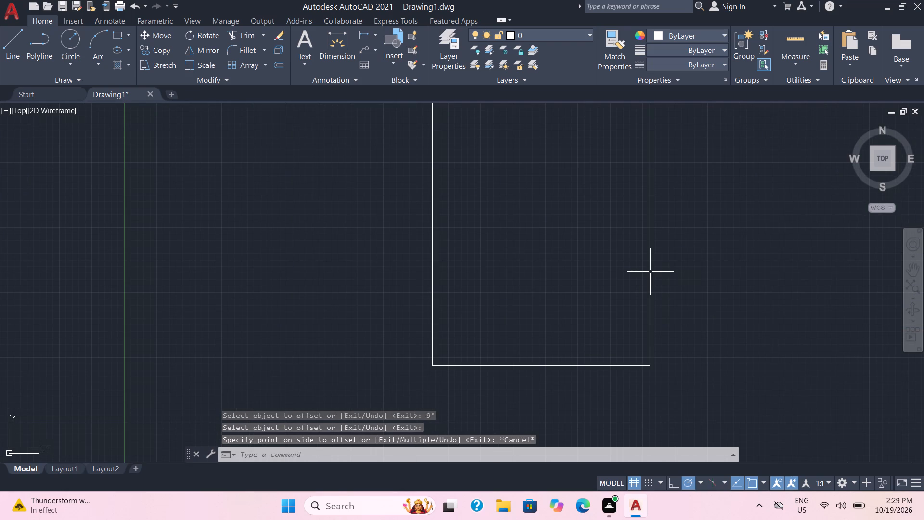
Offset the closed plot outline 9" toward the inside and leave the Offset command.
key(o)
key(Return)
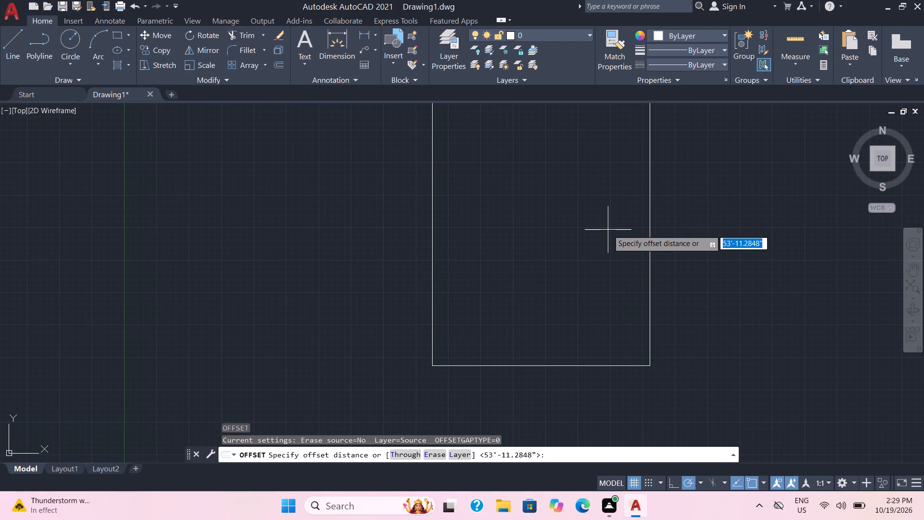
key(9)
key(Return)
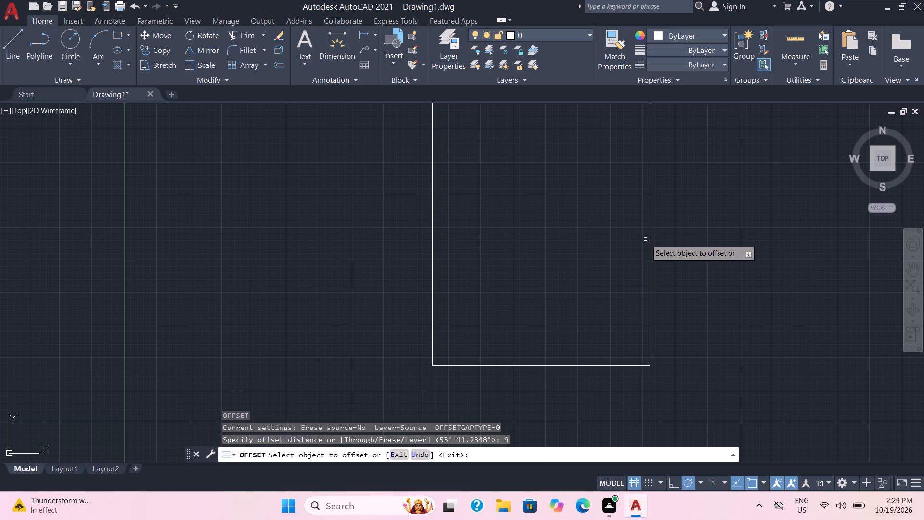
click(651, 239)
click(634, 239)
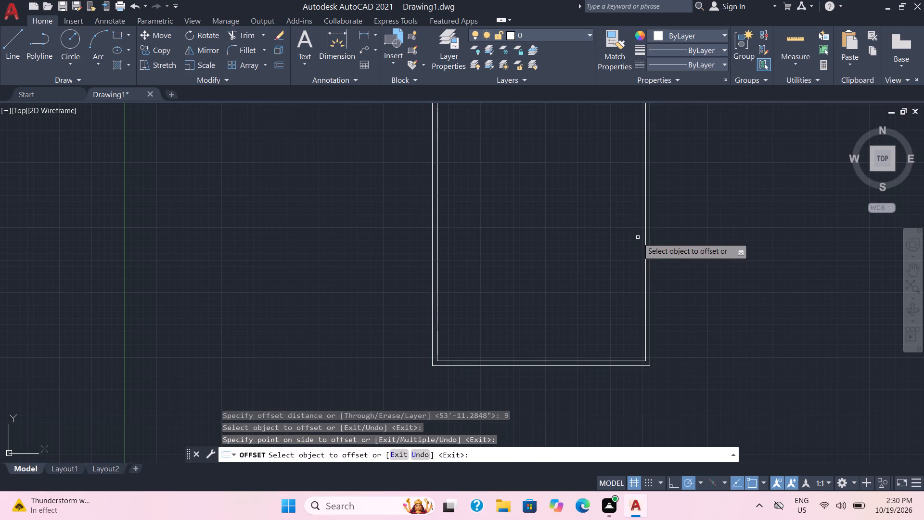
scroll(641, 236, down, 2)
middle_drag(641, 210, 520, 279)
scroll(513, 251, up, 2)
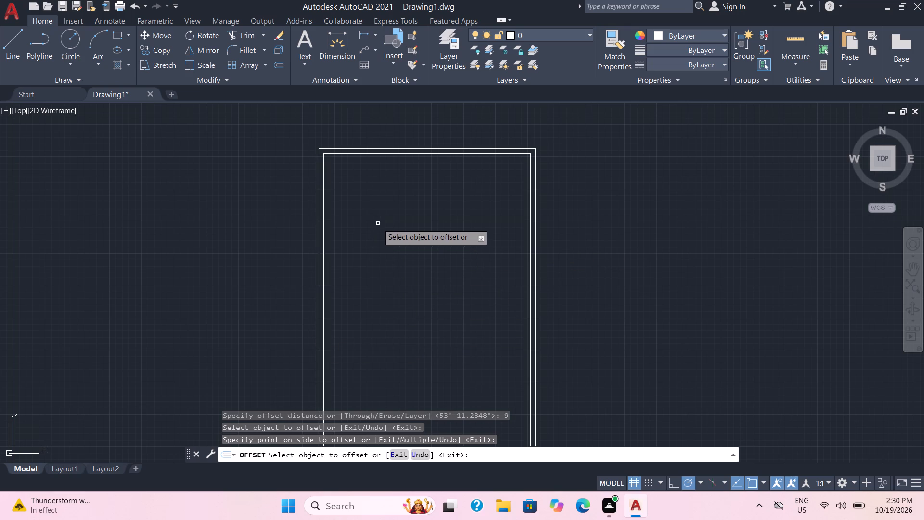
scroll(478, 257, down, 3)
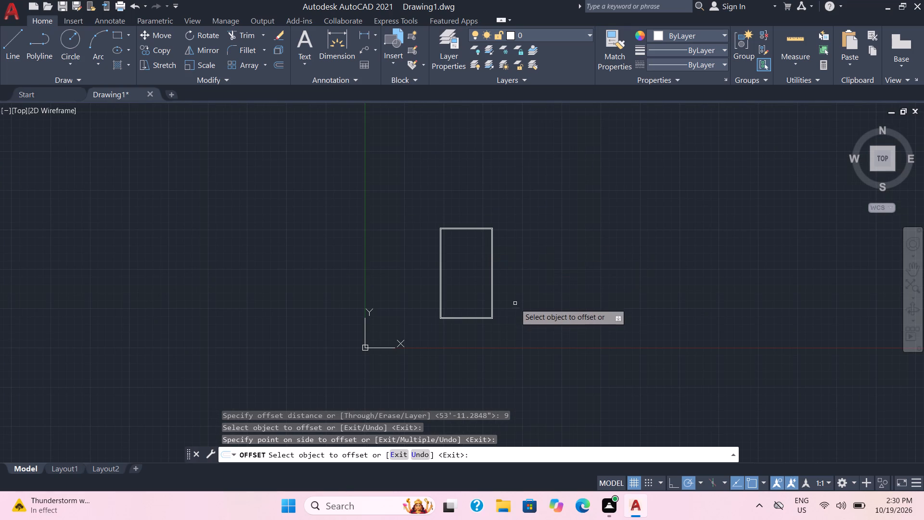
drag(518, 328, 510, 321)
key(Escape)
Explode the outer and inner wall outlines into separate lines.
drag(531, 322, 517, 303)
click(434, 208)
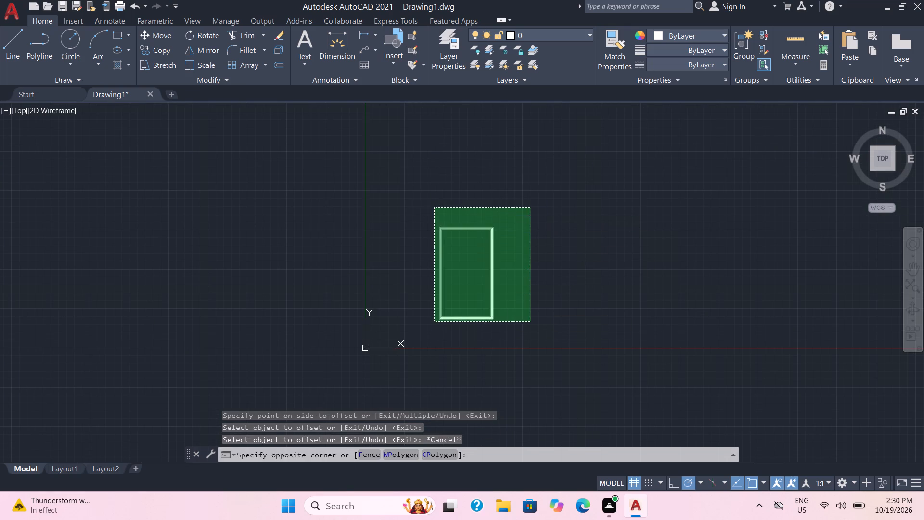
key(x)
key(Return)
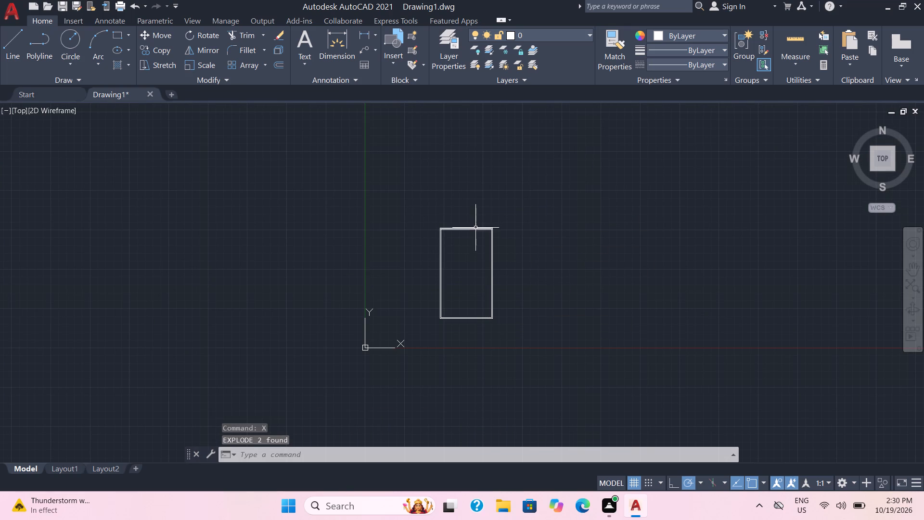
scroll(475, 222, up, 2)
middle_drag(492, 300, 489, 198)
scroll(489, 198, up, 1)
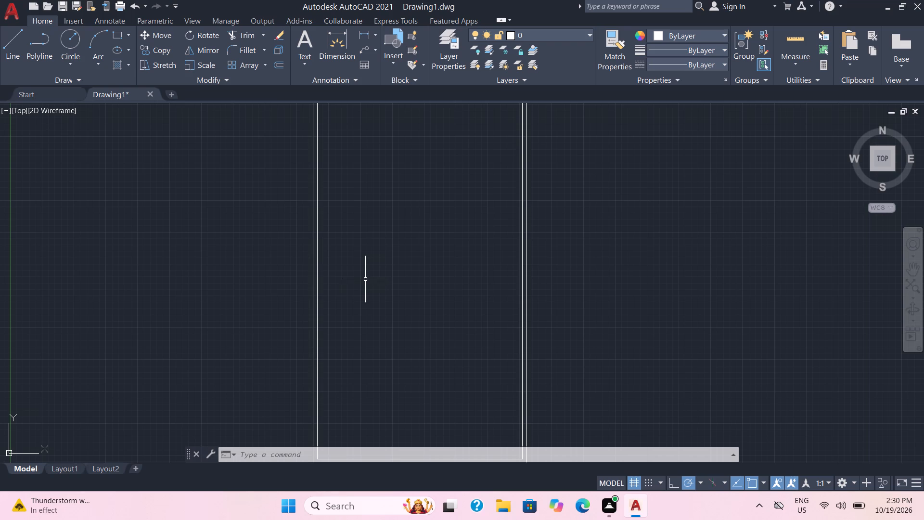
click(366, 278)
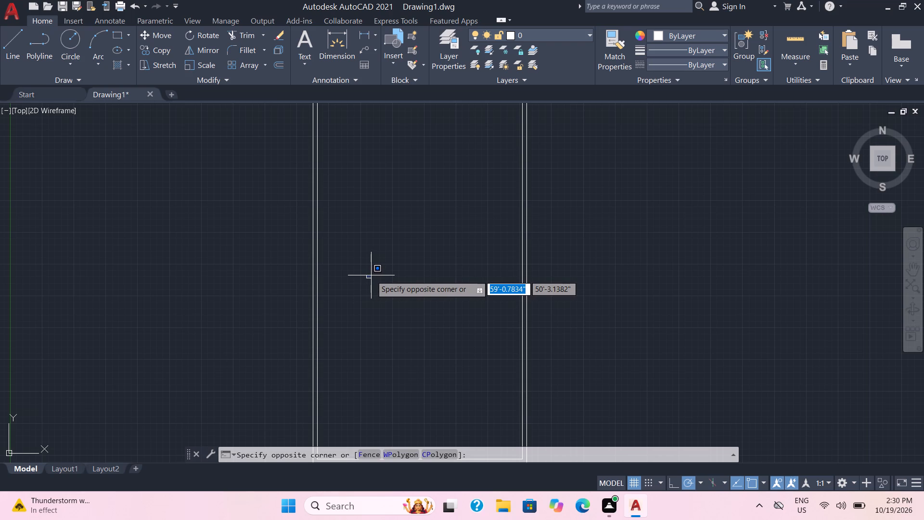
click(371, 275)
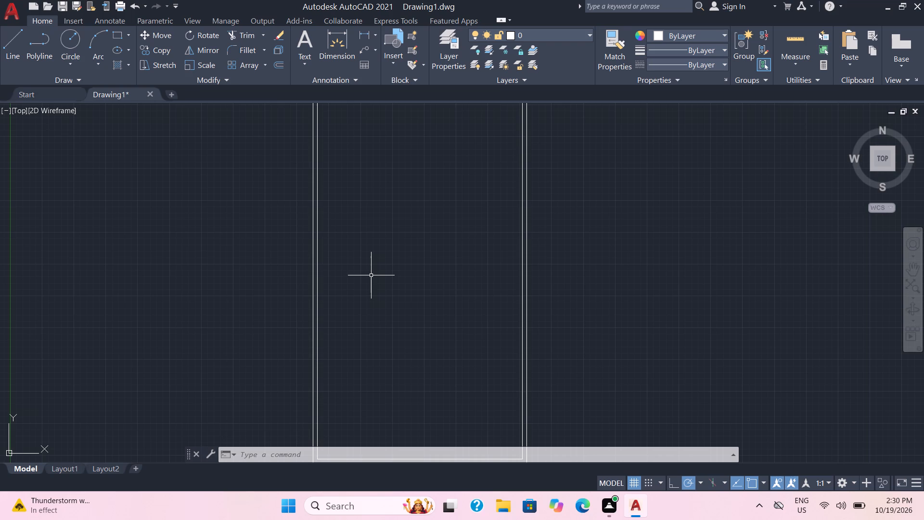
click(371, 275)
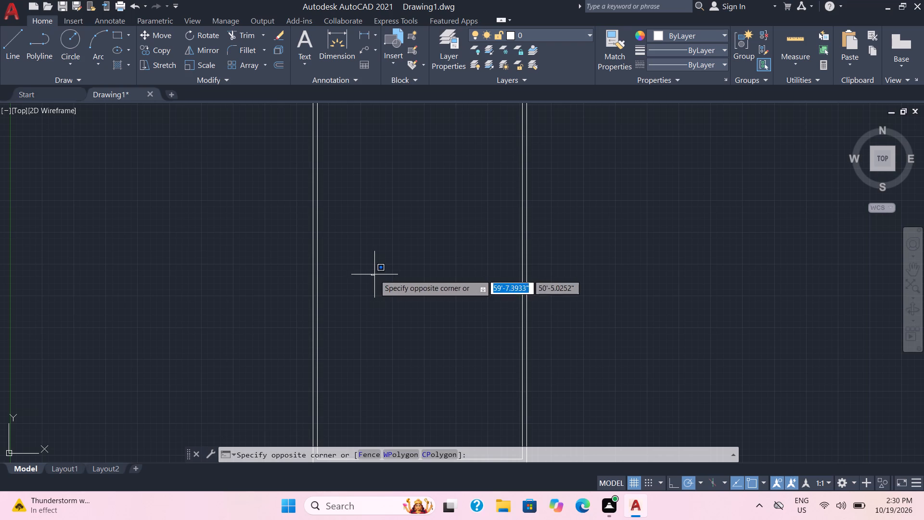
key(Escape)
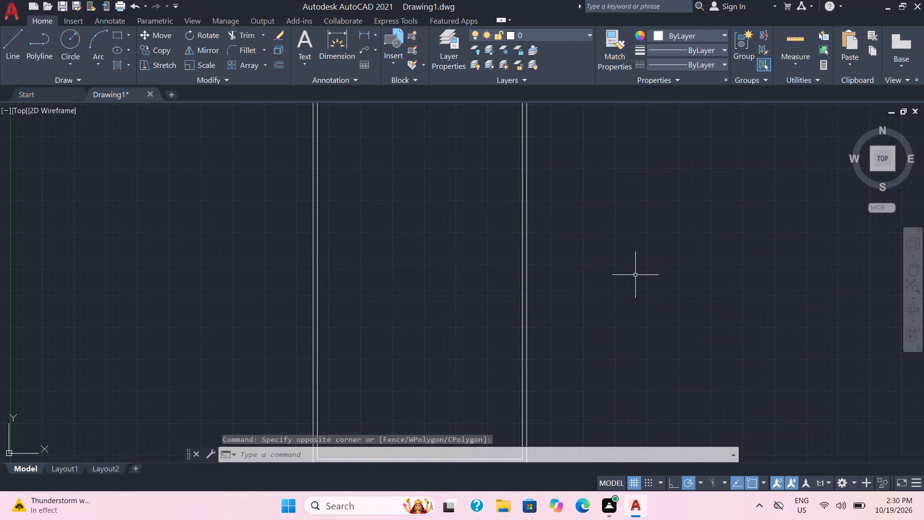
Delete all the lines of the outer and inner wall outlines.
scroll(597, 305, down, 4)
click(632, 327)
click(559, 262)
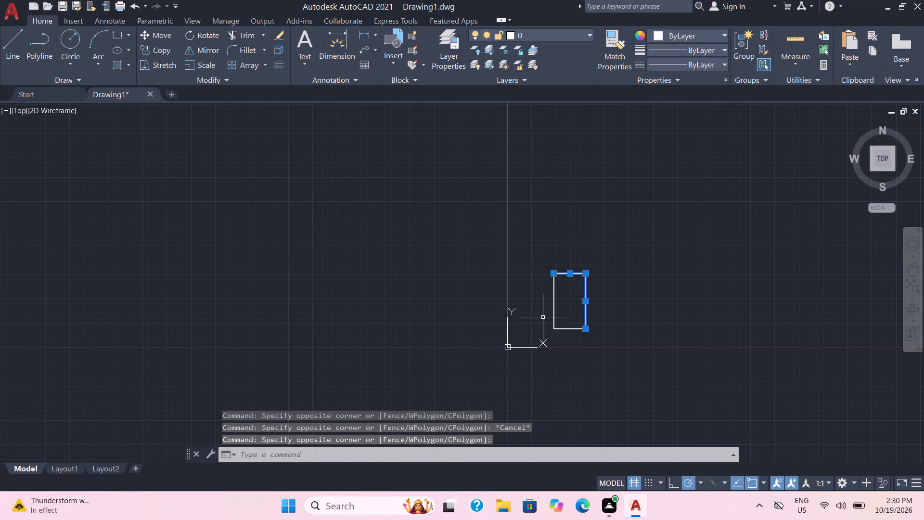
drag(542, 318, 567, 323)
click(581, 323)
drag(578, 341, 552, 278)
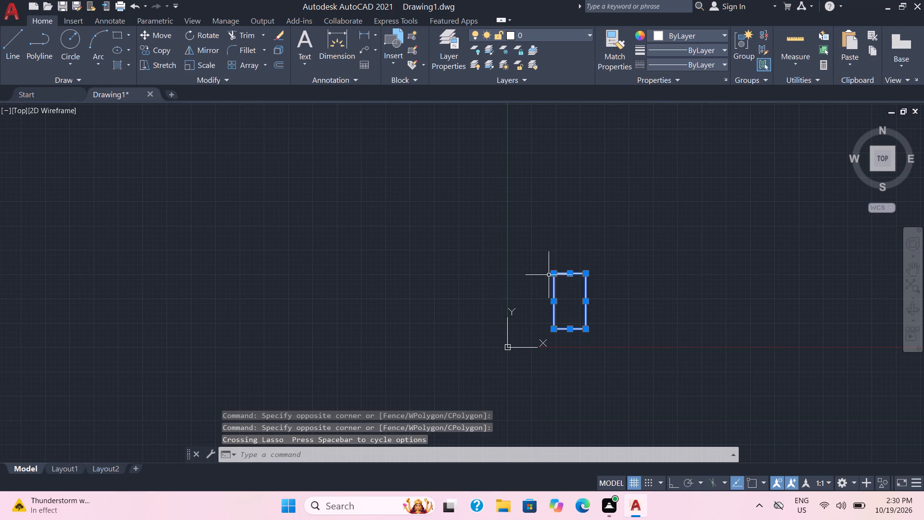
key(Delete)
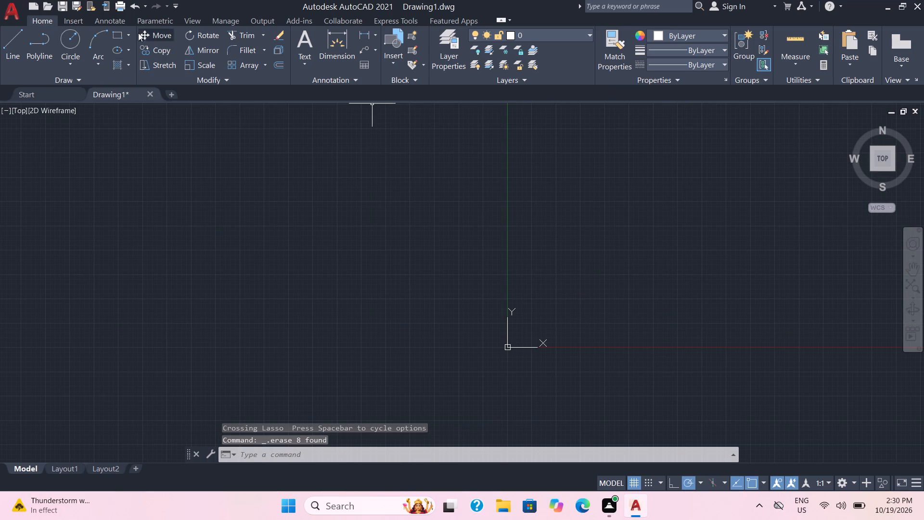
Draw a new plot rectangle with a length of 40' and a width of 70', above and to the right of the origin.
key(r)
key(e)
key(c)
key(Return)
click(588, 195)
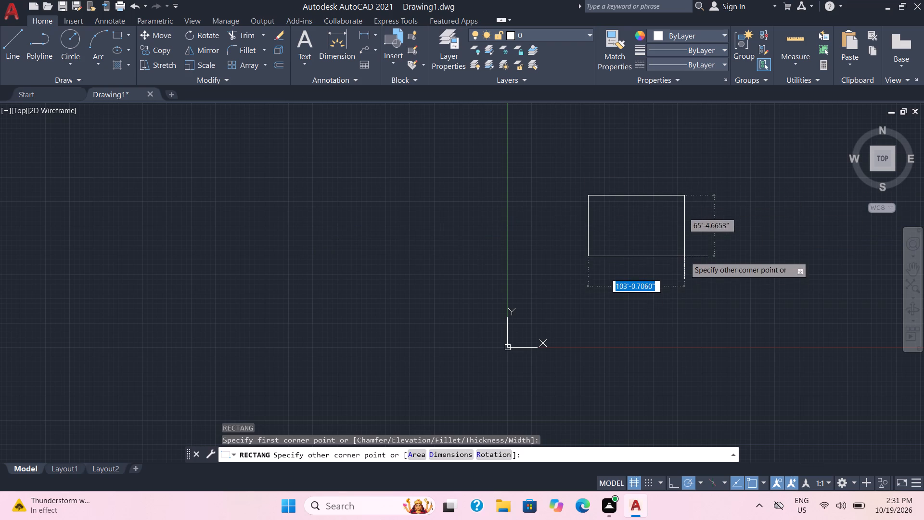
key(d)
key(Return)
key(4)
text(0')
key(Return)
text(70)
key(apostrophe)
key(Return)
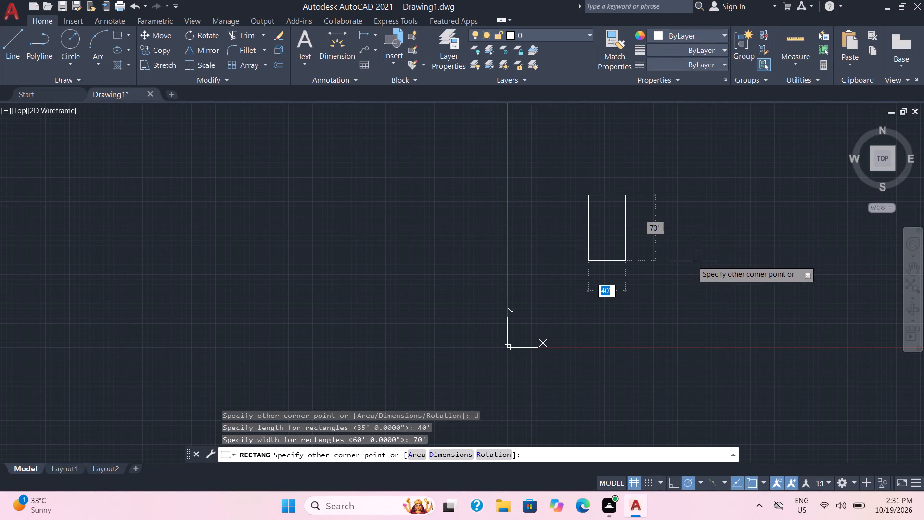
click(620, 231)
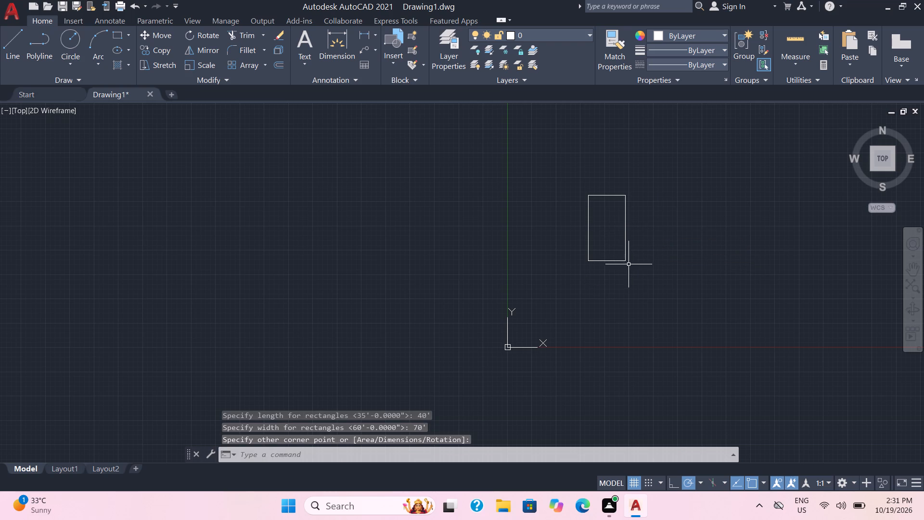
Offset the 40' by 70' rectangle 9" toward the outside to form the outer wall.
click(628, 275)
click(578, 175)
key(o)
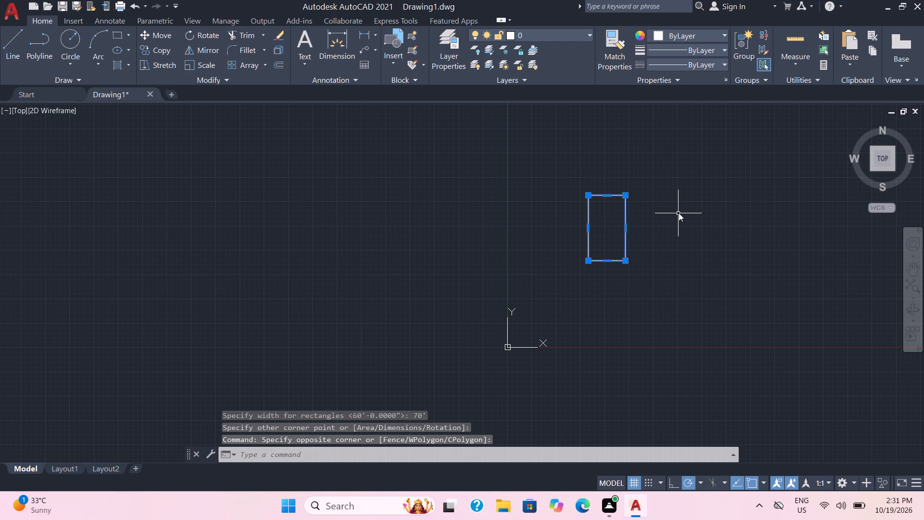
key(Return)
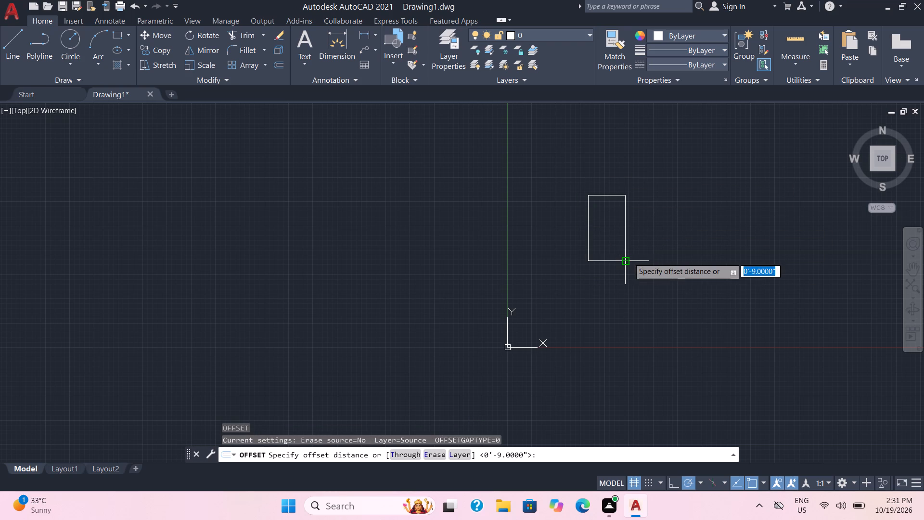
key(9)
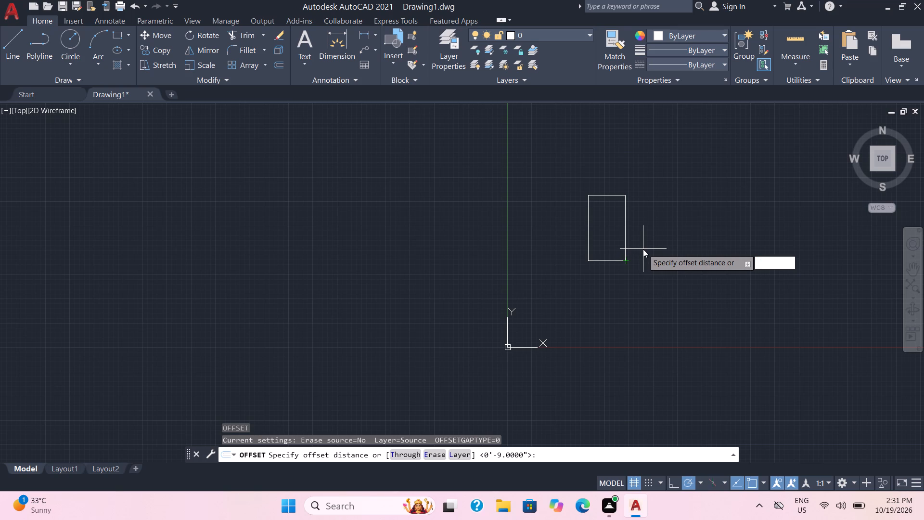
key(apostrophe)
key(Return)
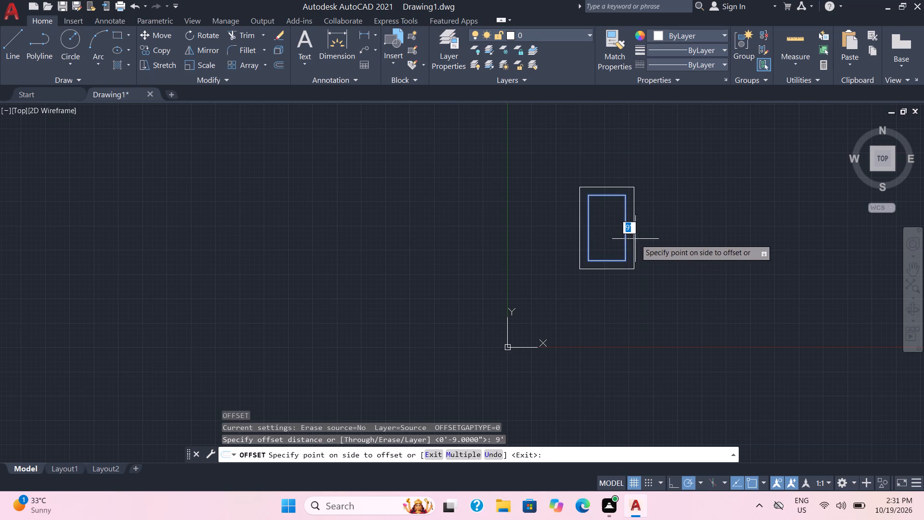
scroll(627, 235, up, 3)
scroll(629, 235, down, 1)
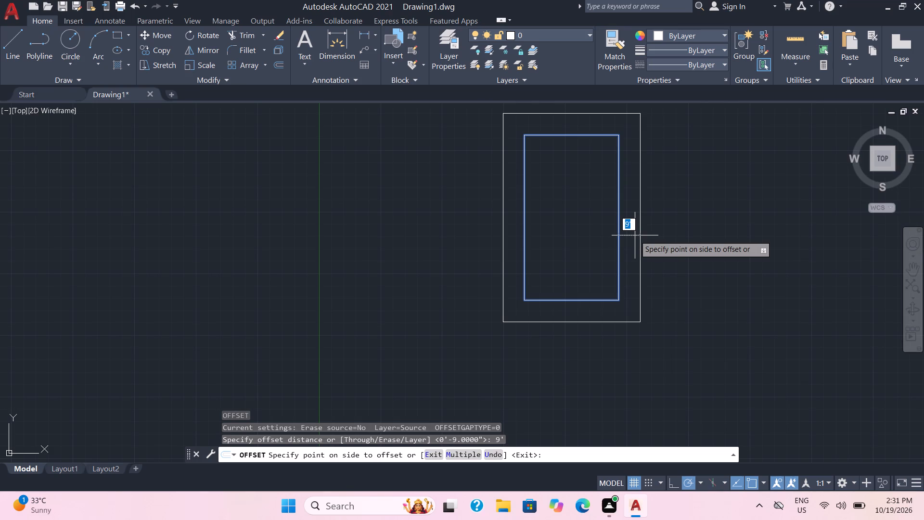
key(9)
key(shift+quotedbl)
key(Return)
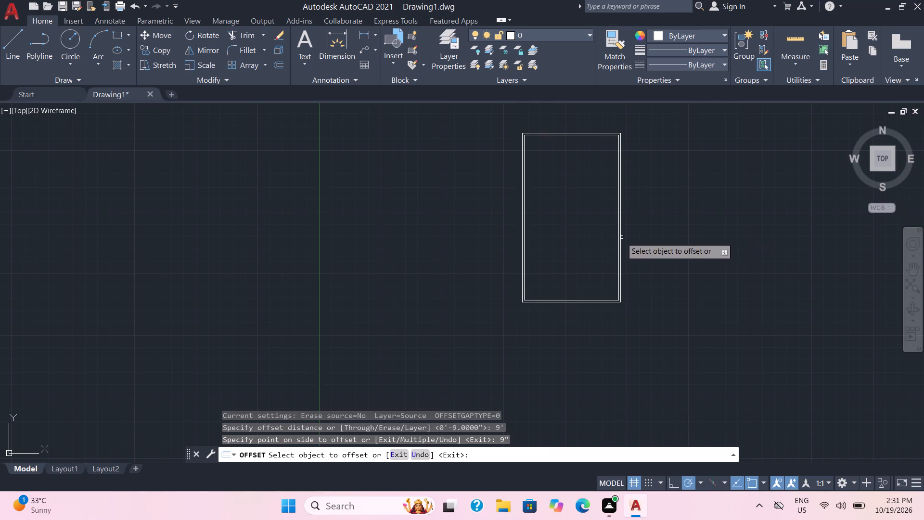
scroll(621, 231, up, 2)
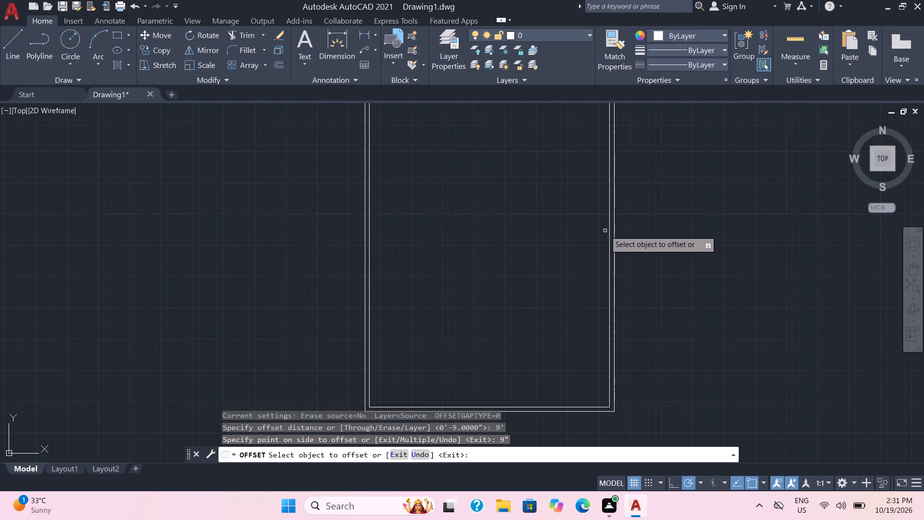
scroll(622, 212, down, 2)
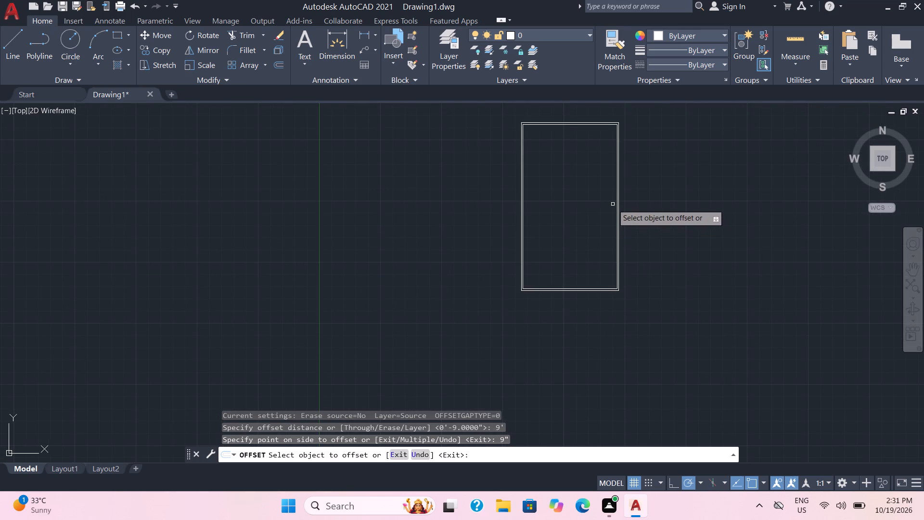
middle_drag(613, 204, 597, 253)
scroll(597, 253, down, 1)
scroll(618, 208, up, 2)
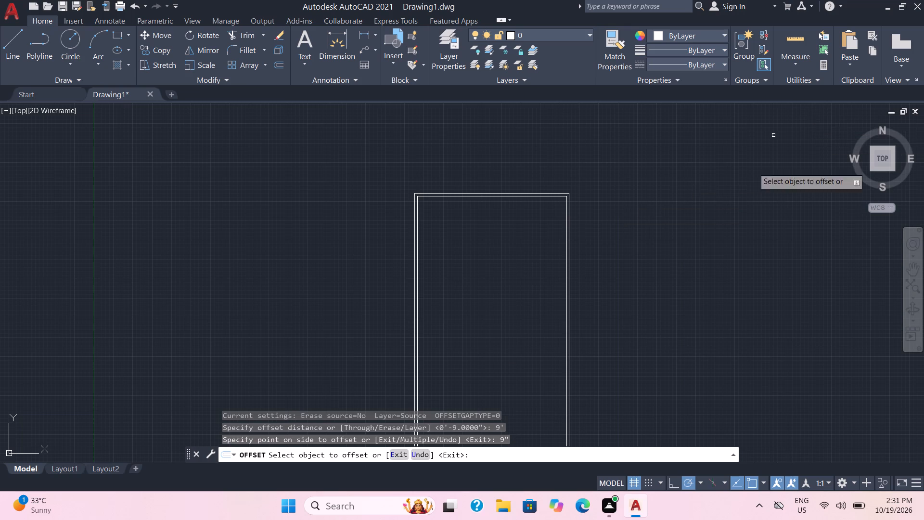
Measure the inner wall rectangle's length and width.
drag(795, 39, 801, 39)
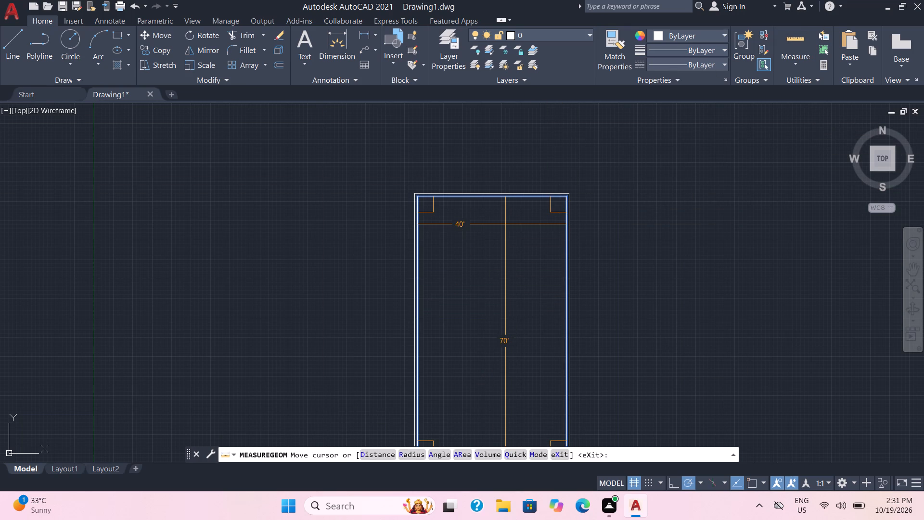
key(Escape)
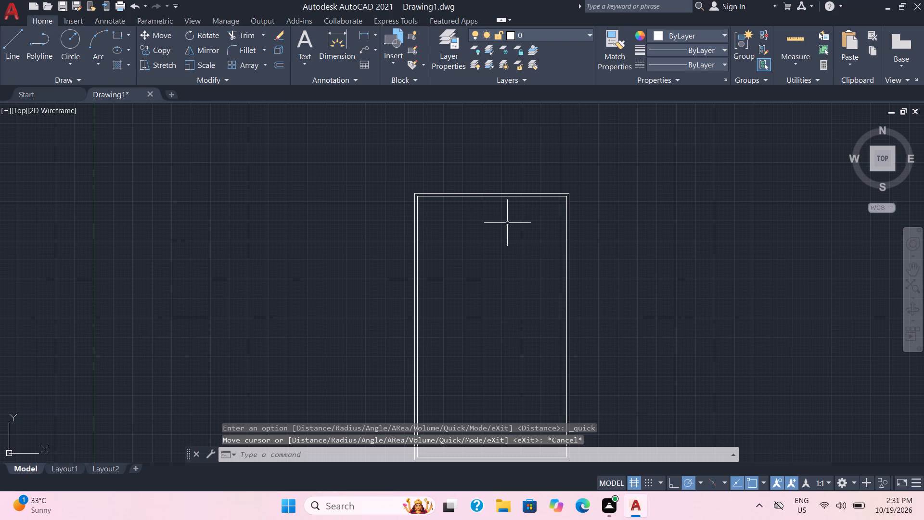
Undo the outward 9" offset of the 40' by 70' rectangle.
key(ctrl+z)
key(ctrl+z)
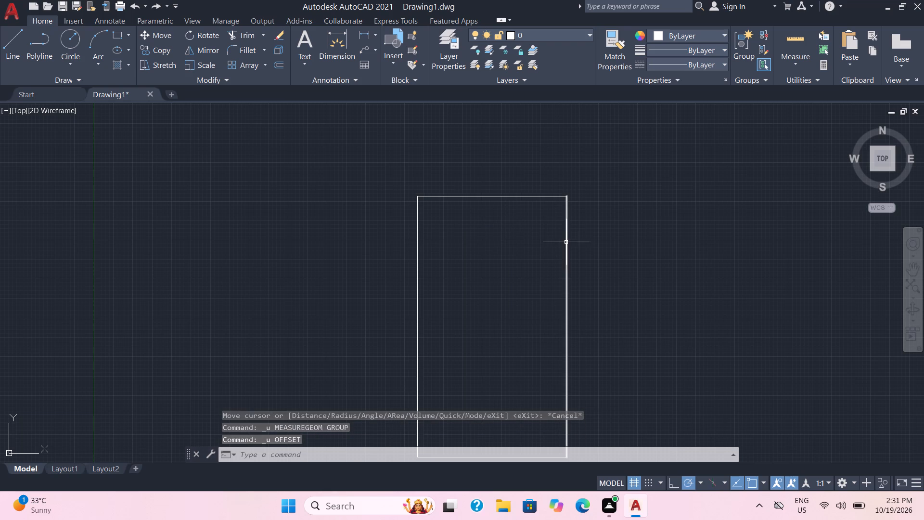
Check the remaining plot rectangle with the quick Measure tool.
click(790, 45)
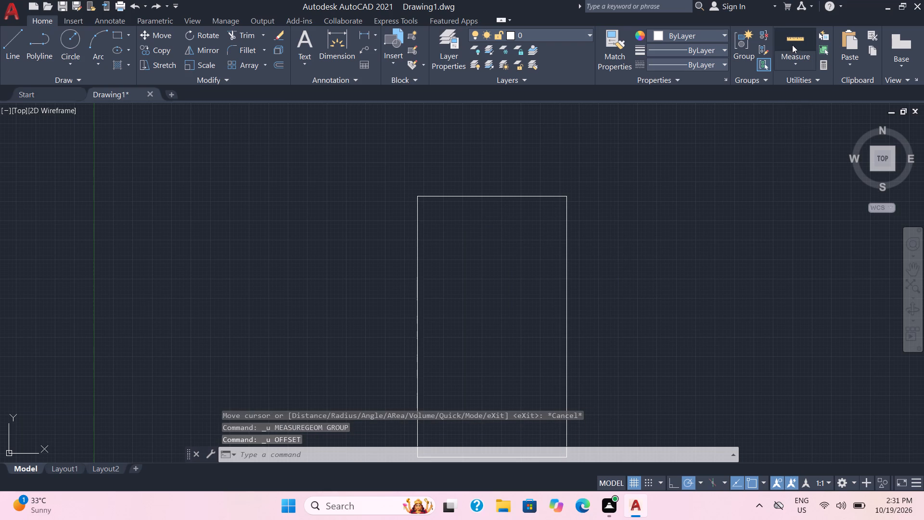
key(Escape)
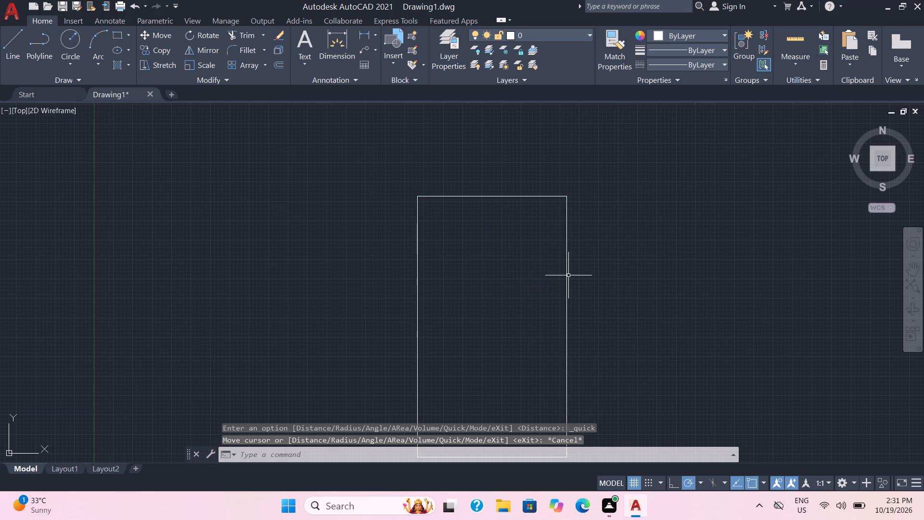
Offset the 40' by 70' rectangle 9" toward the inside to form the inner face of the outer walls.
key(o)
key(Return)
key(9)
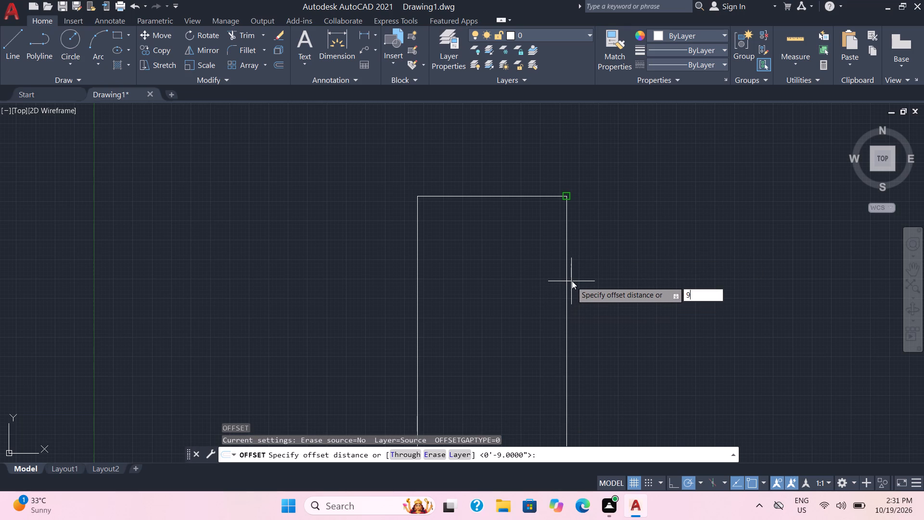
key(shift+quotedbl)
key(Return)
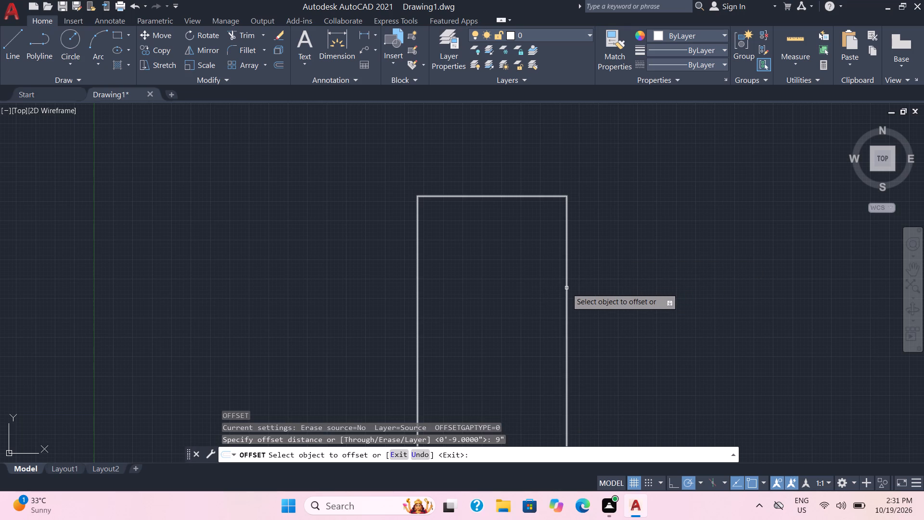
click(566, 288)
click(563, 288)
scroll(603, 247, down, 1)
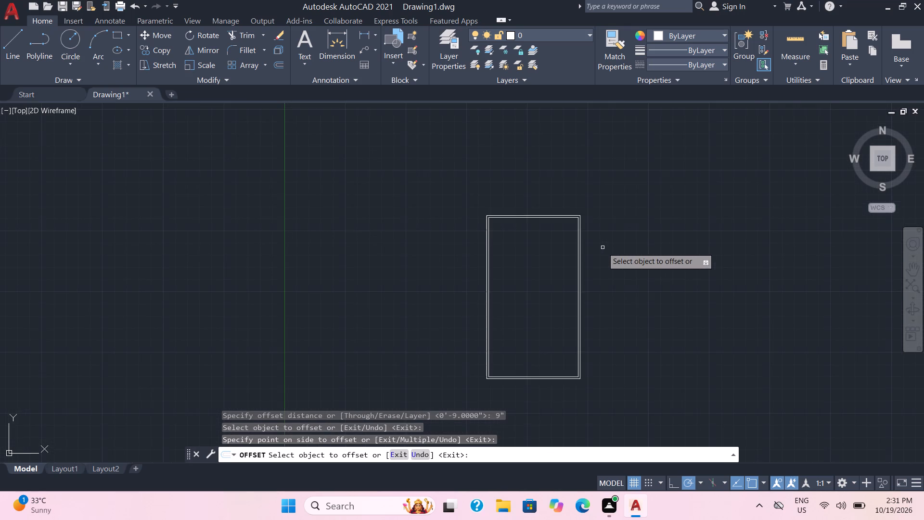
scroll(566, 266, up, 1)
middle_drag(572, 247, 585, 150)
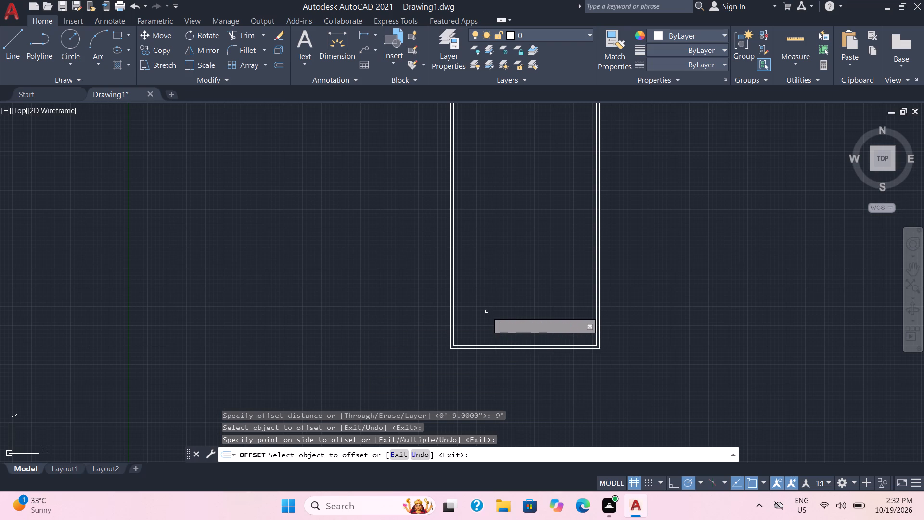
scroll(506, 232, up, 1)
middle_drag(507, 232, 439, 266)
scroll(440, 268, down, 3)
scroll(442, 240, up, 1)
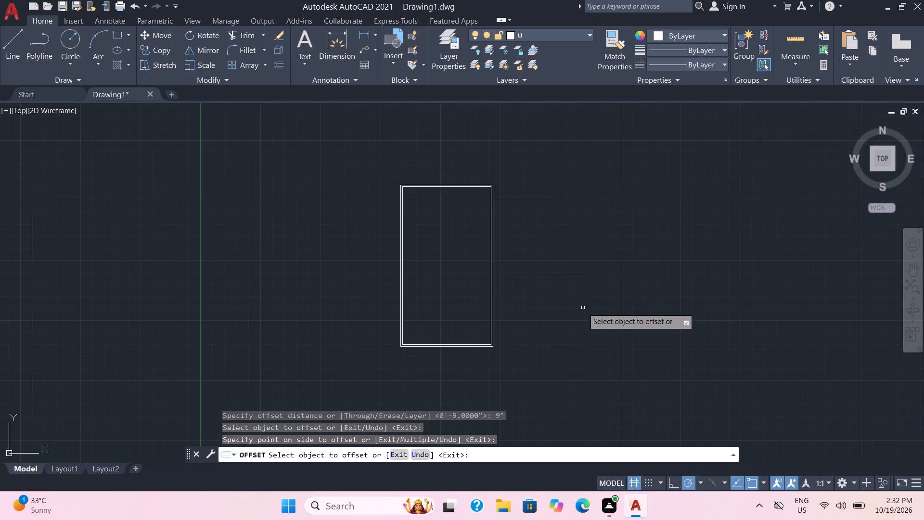
key(Escape)
Explode both the outer and inner wall rectangles into separate lines.
drag(540, 384, 384, 239)
click(334, 155)
key(x)
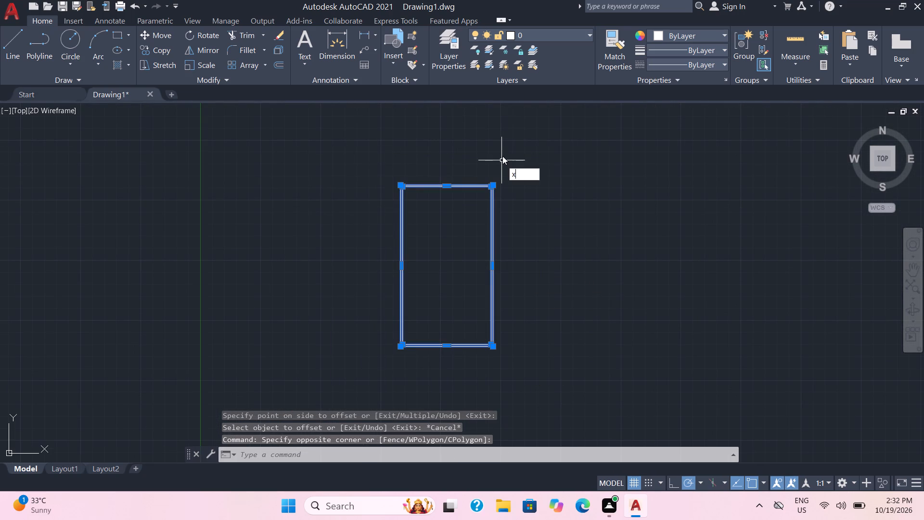
key(Return)
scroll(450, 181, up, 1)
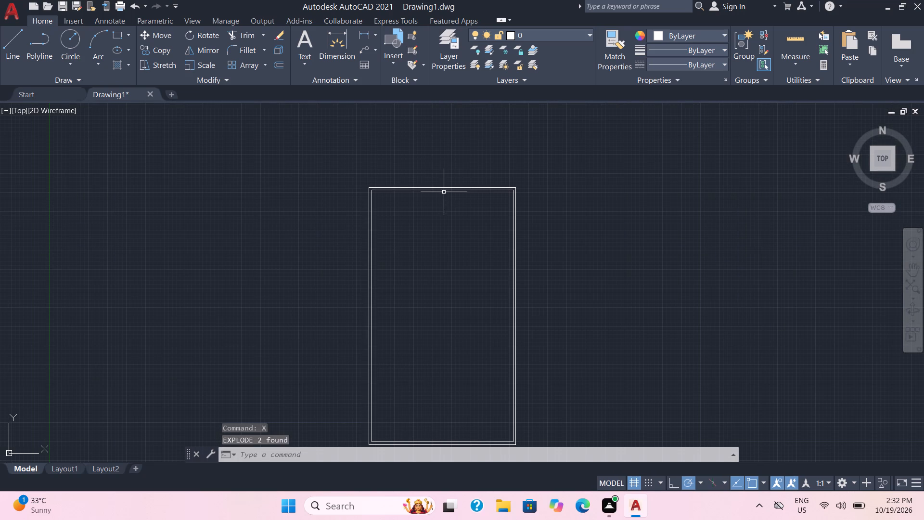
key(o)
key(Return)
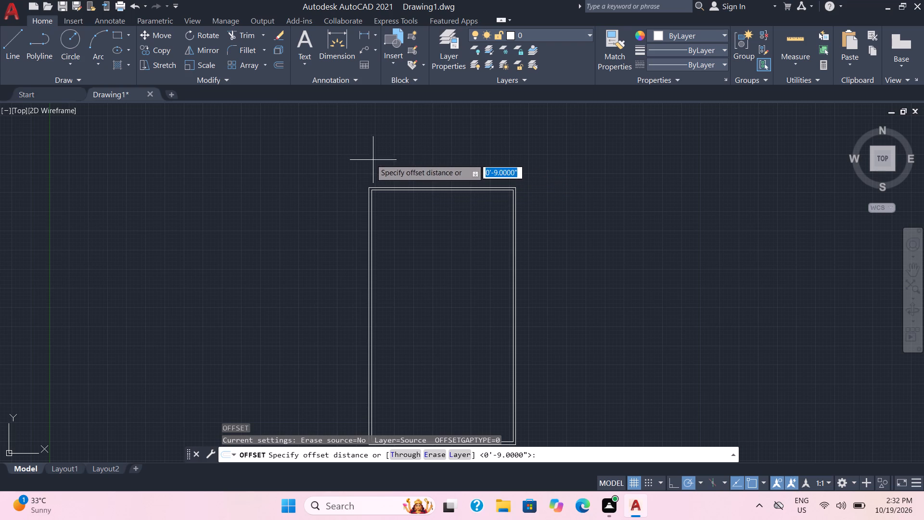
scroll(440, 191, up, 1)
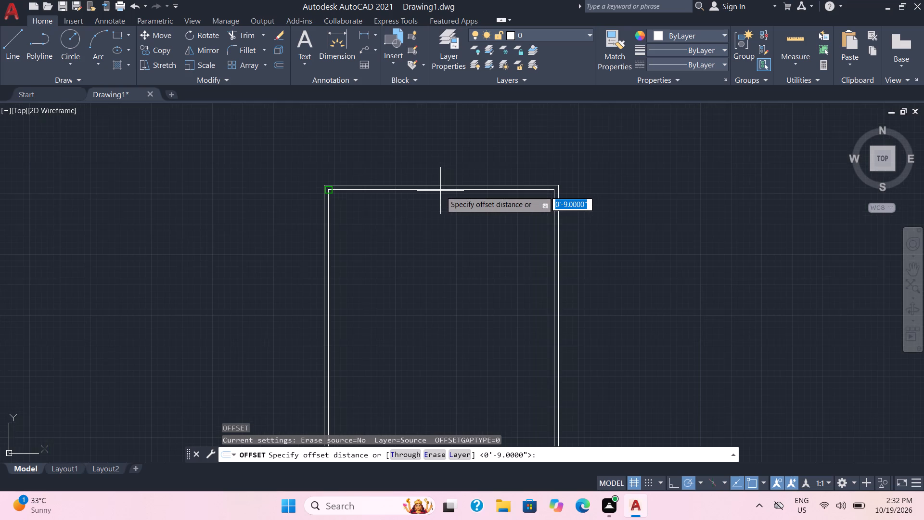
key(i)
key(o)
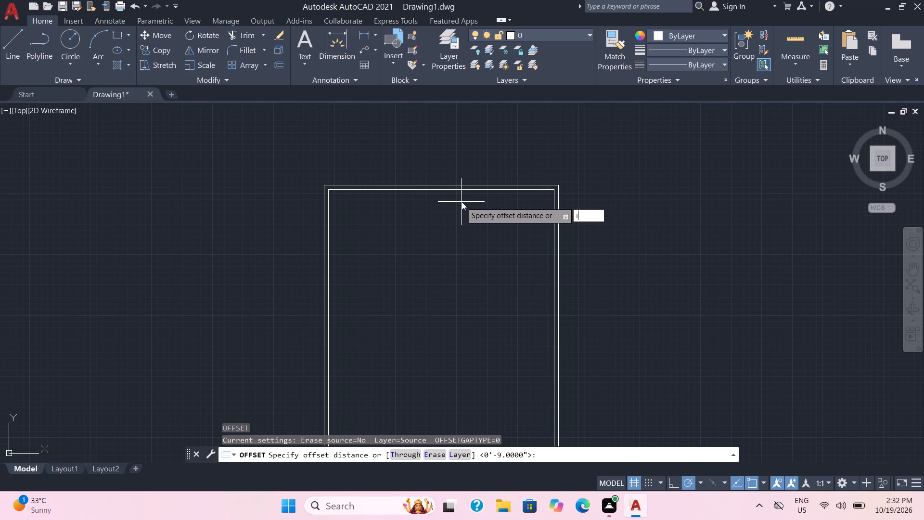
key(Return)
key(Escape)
Offset the inner top wall line 9' down into the house and offset the new line 3" upward to form a partition wall.
key(o)
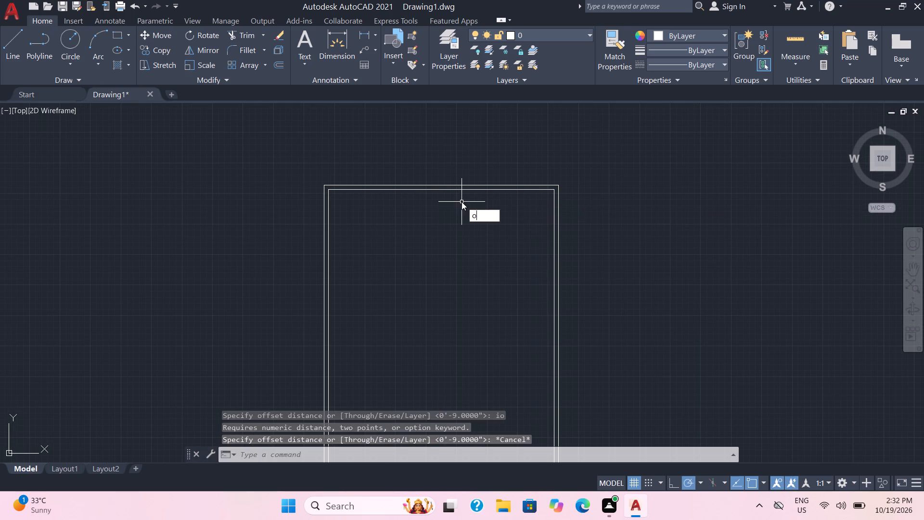
key(Return)
key(9)
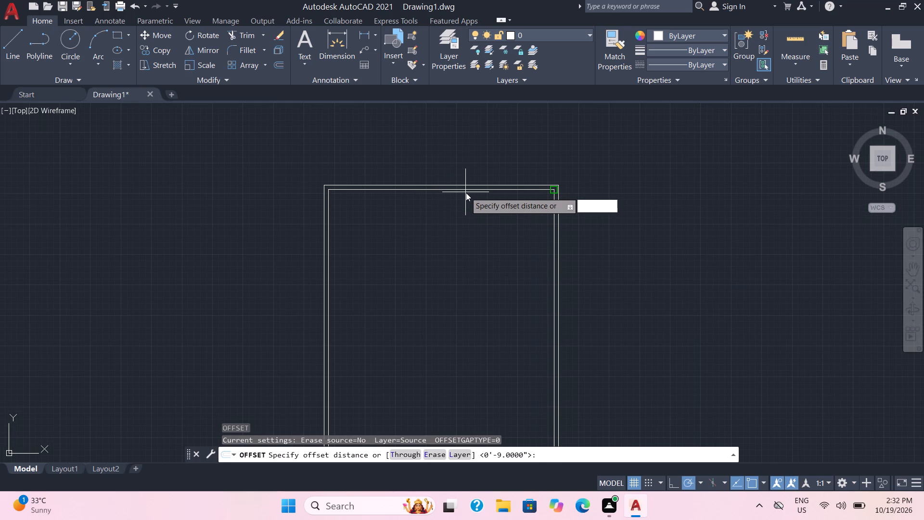
key(apostrophe)
key(Return)
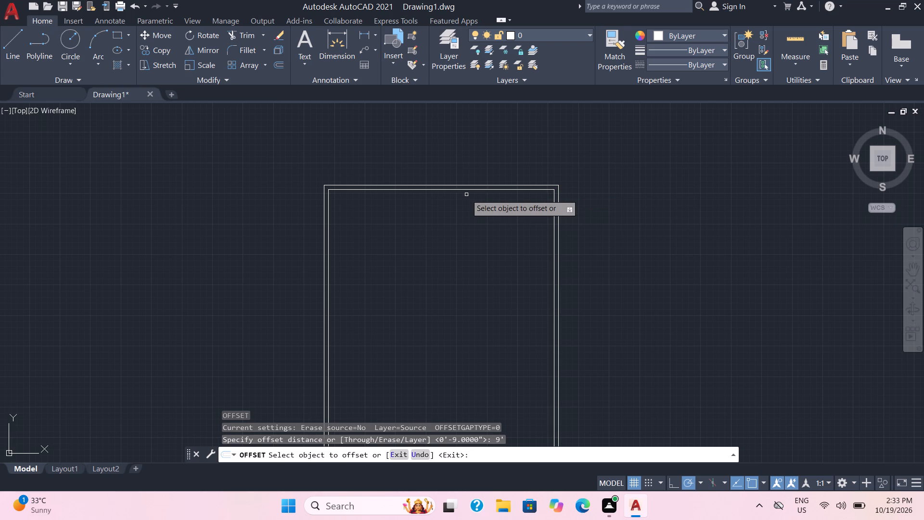
click(466, 191)
click(467, 236)
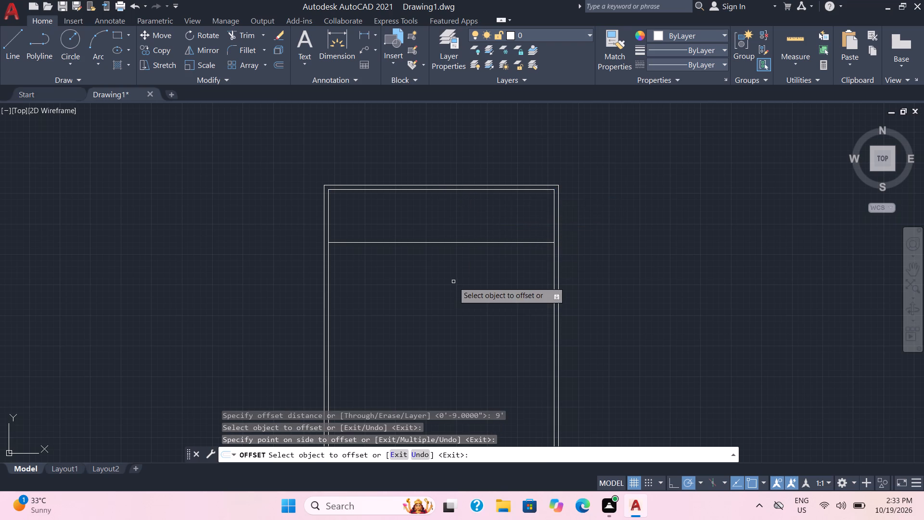
middle_drag(445, 294, 450, 262)
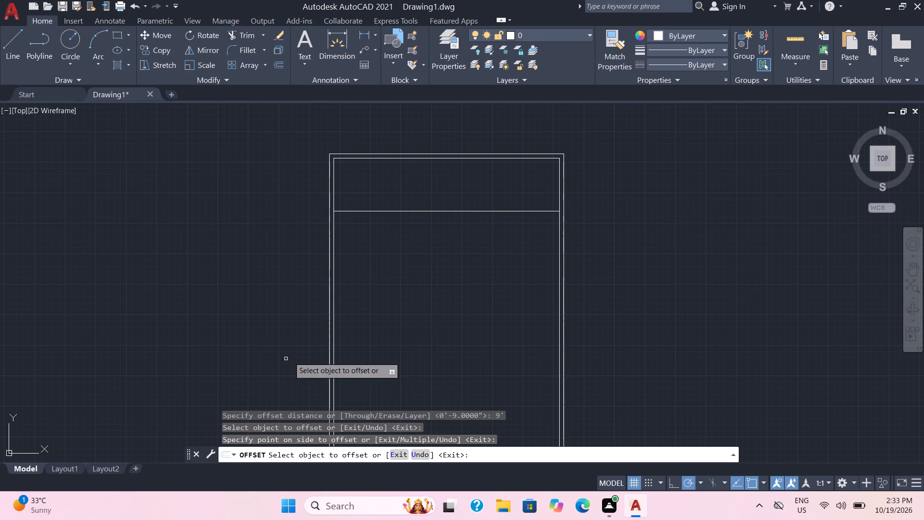
click(406, 212)
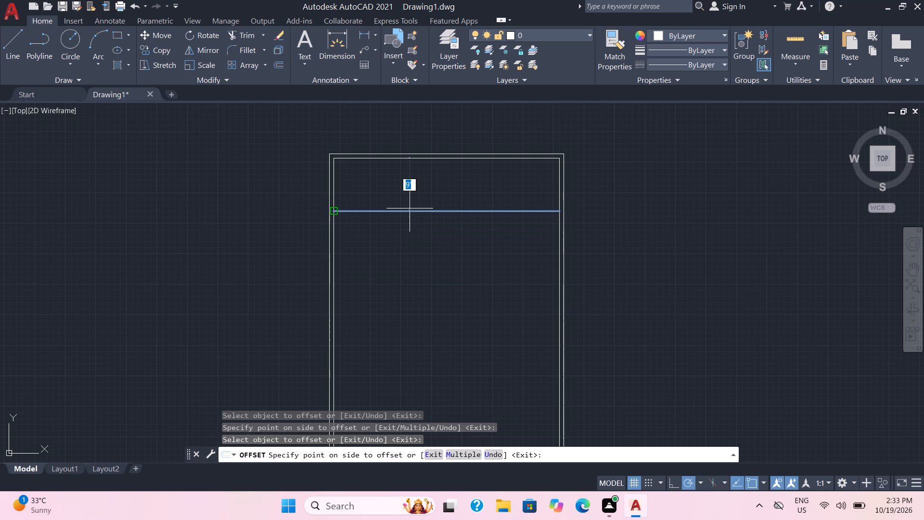
text(3")
key(Return)
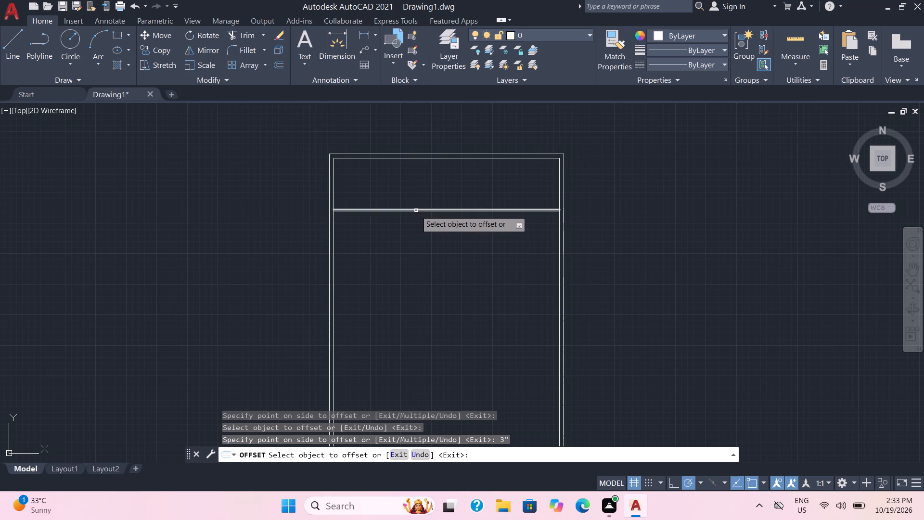
Offset the upper line of the partition wall 9' upward, toward the top wall.
scroll(417, 206, up, 3)
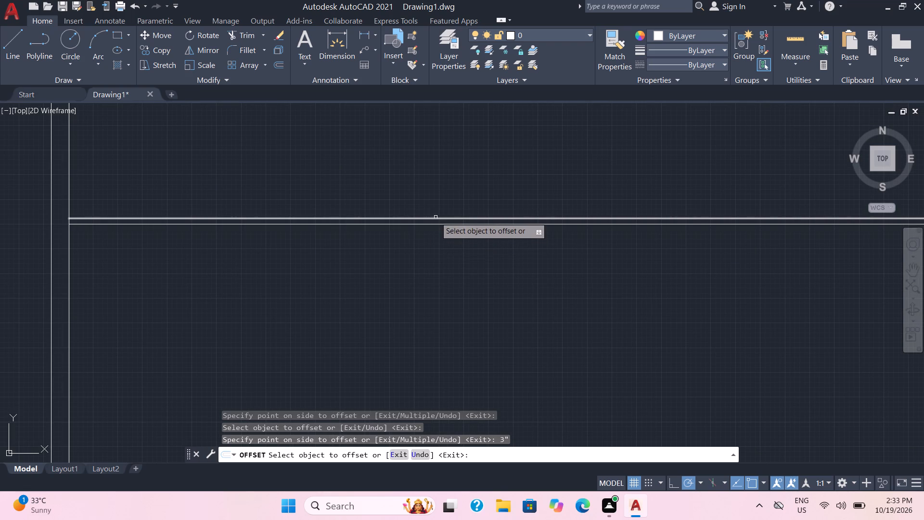
click(436, 217)
scroll(455, 209, down, 1)
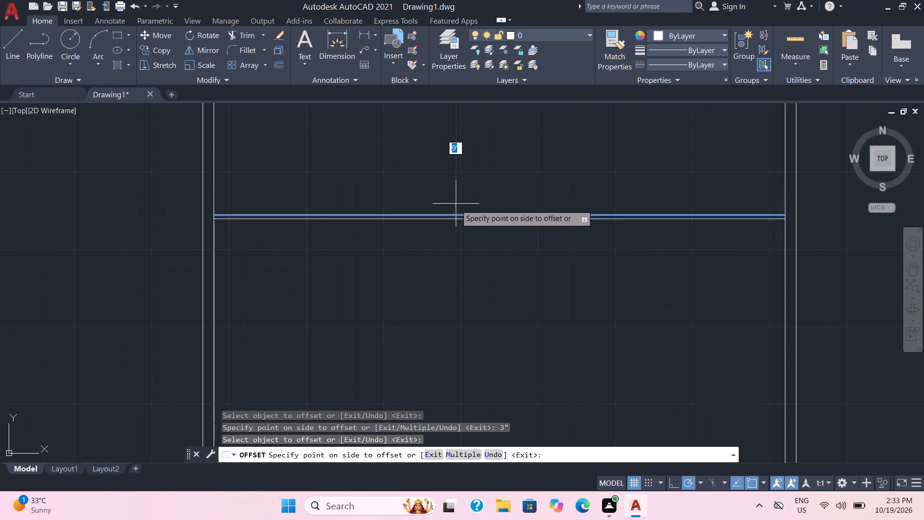
scroll(461, 194, down, 2)
scroll(461, 194, up, 1)
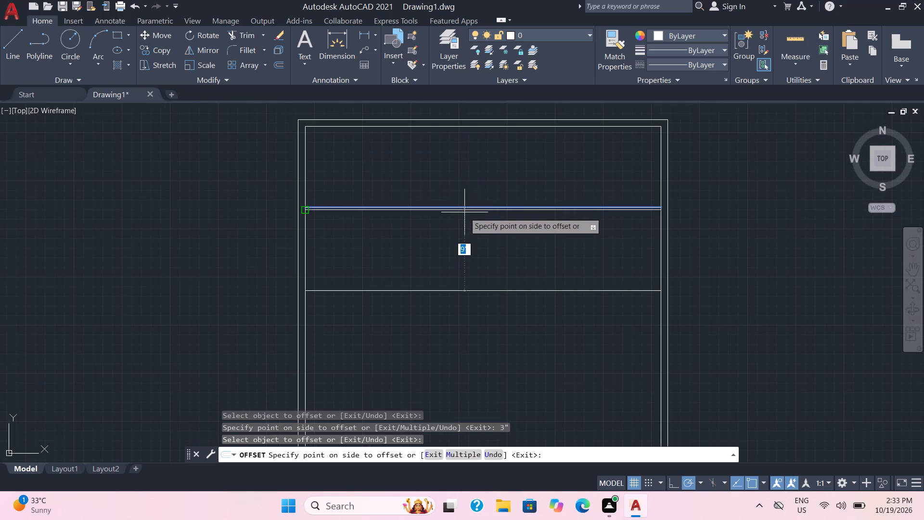
click(465, 199)
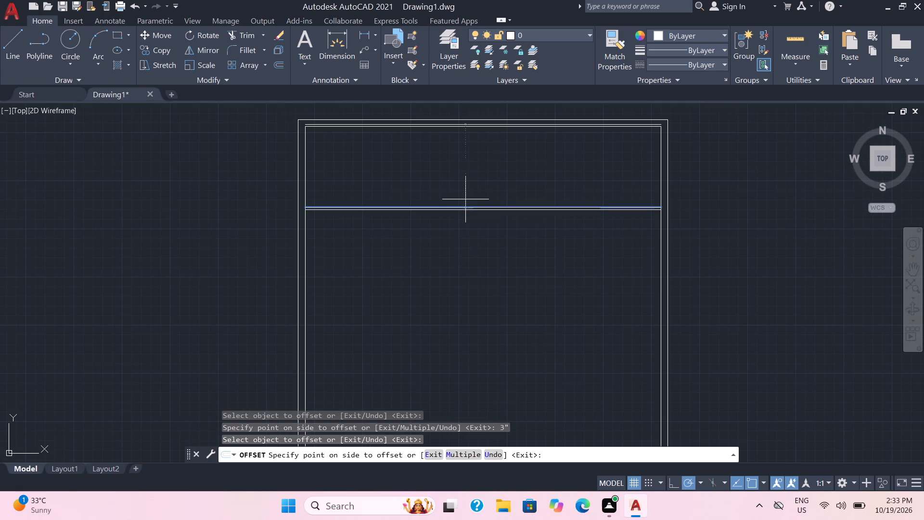
Offset the partition's lower line 16' downward and offset the new line 3" back upward to form a second partition wall.
click(492, 209)
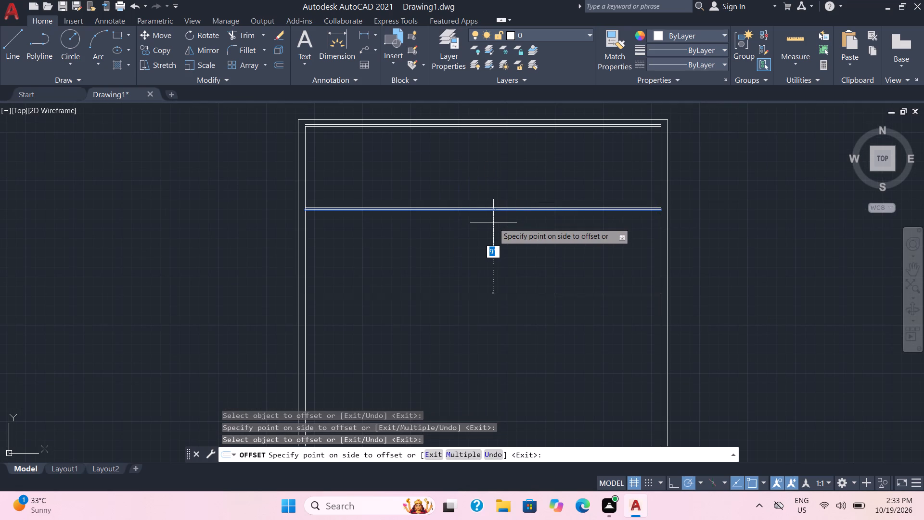
text(16')
key(Return)
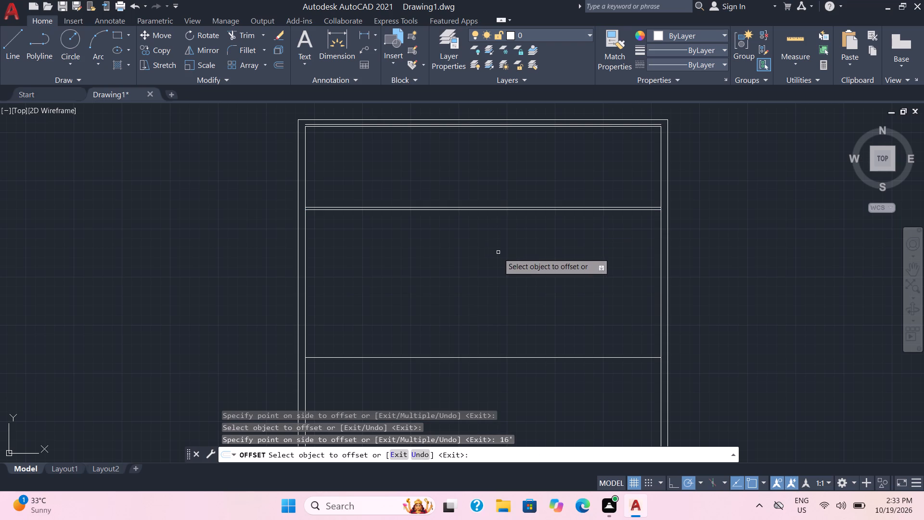
click(486, 357)
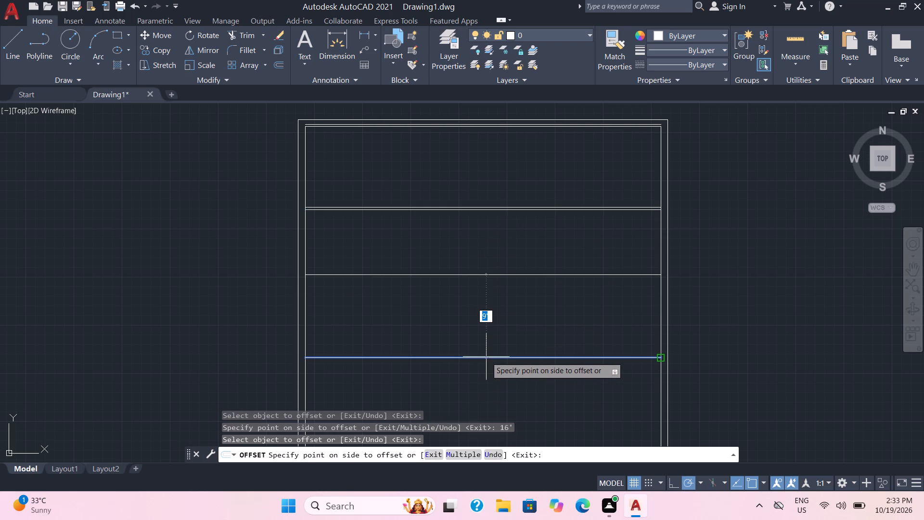
key(3)
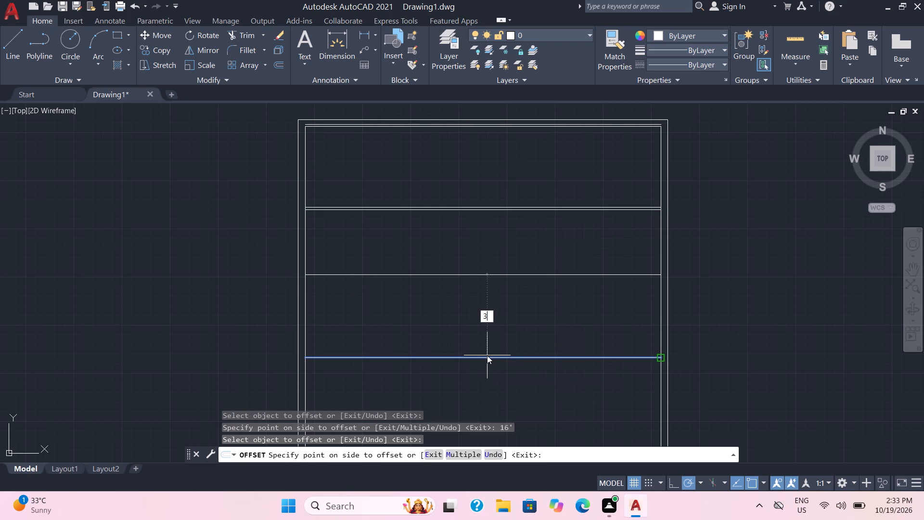
key(shift+quotedbl)
key(Return)
click(491, 362)
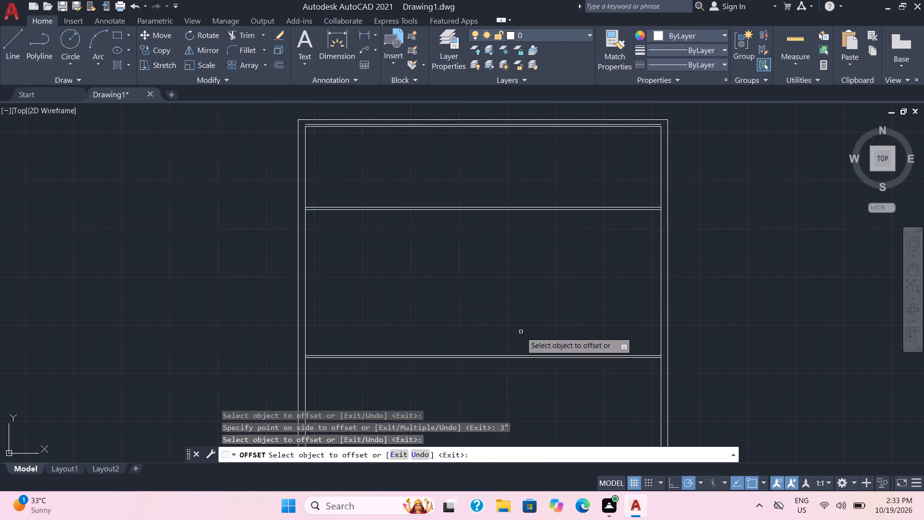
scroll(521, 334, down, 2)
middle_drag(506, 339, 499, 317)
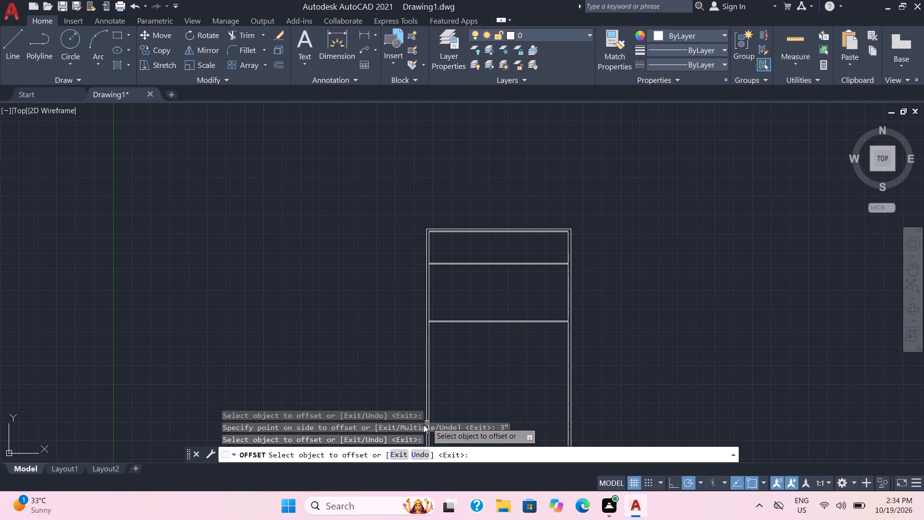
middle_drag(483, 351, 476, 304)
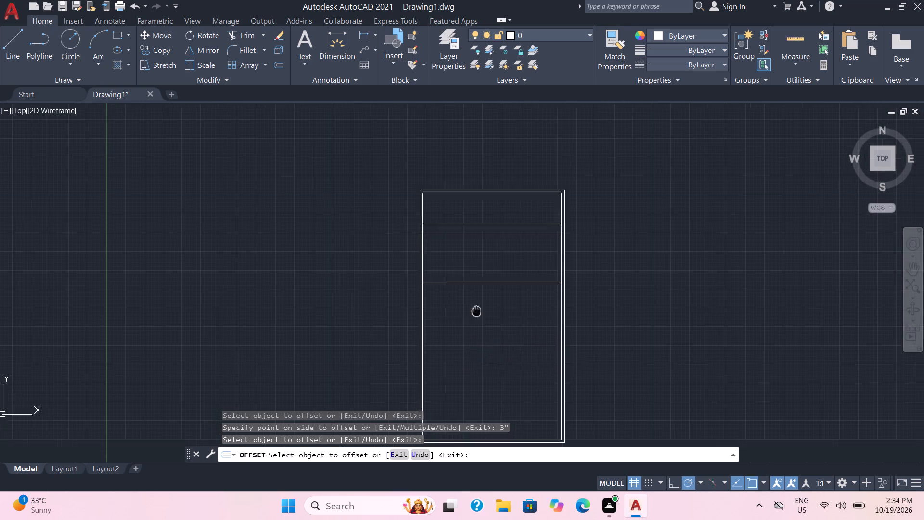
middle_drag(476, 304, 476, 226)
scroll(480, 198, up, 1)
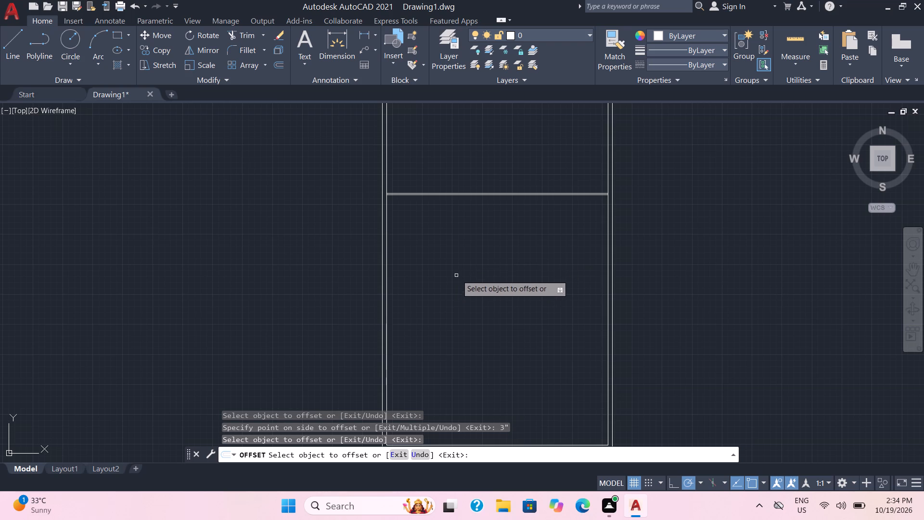
Offset the second partition's lower line 14' downward.
scroll(479, 195, up, 2)
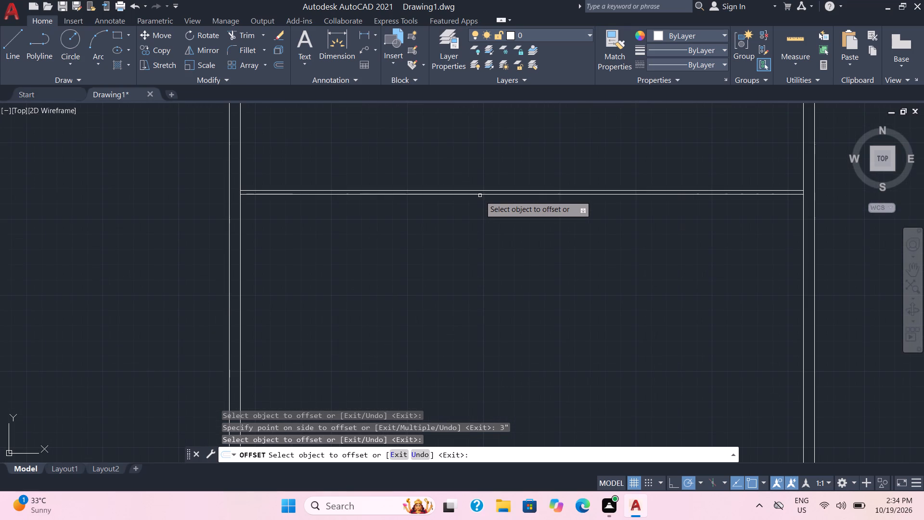
click(481, 195)
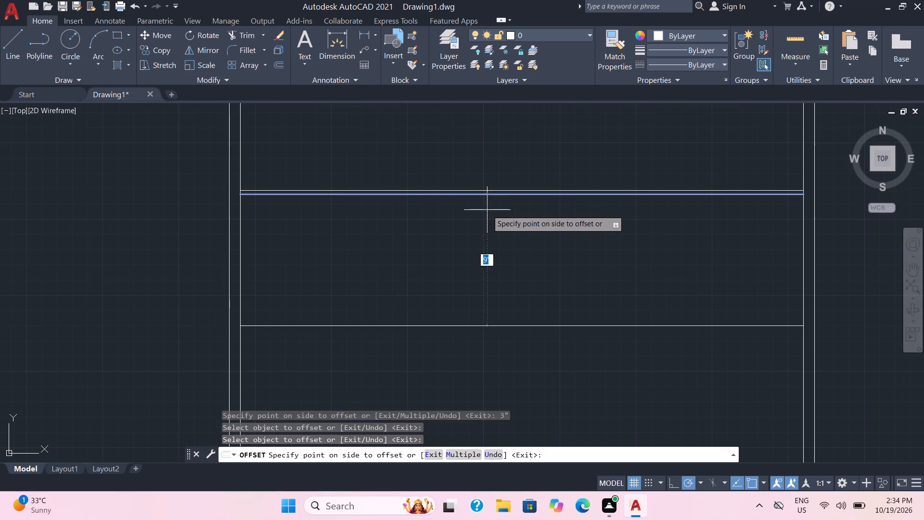
text(14)
key(apostrophe)
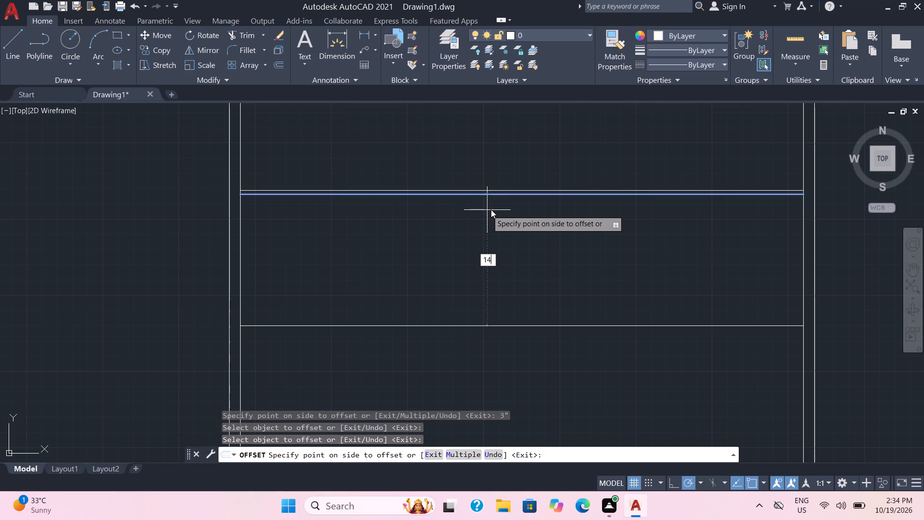
key(Return)
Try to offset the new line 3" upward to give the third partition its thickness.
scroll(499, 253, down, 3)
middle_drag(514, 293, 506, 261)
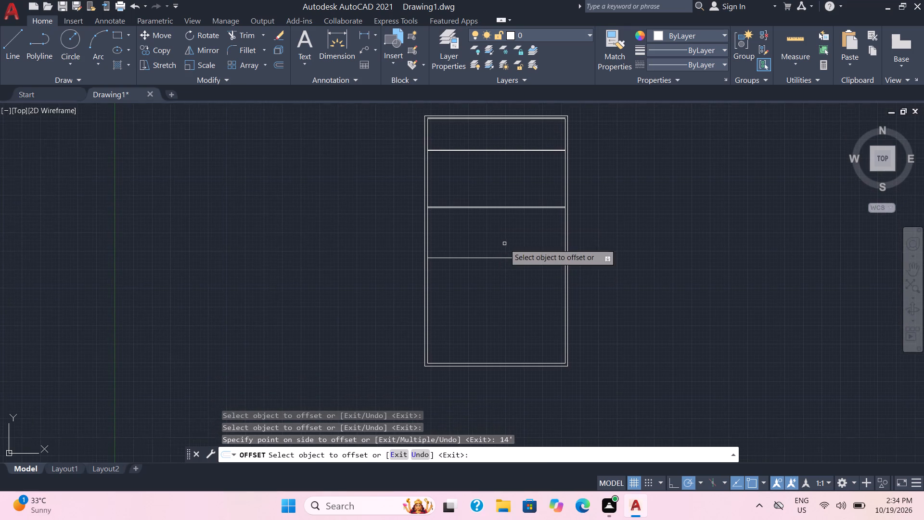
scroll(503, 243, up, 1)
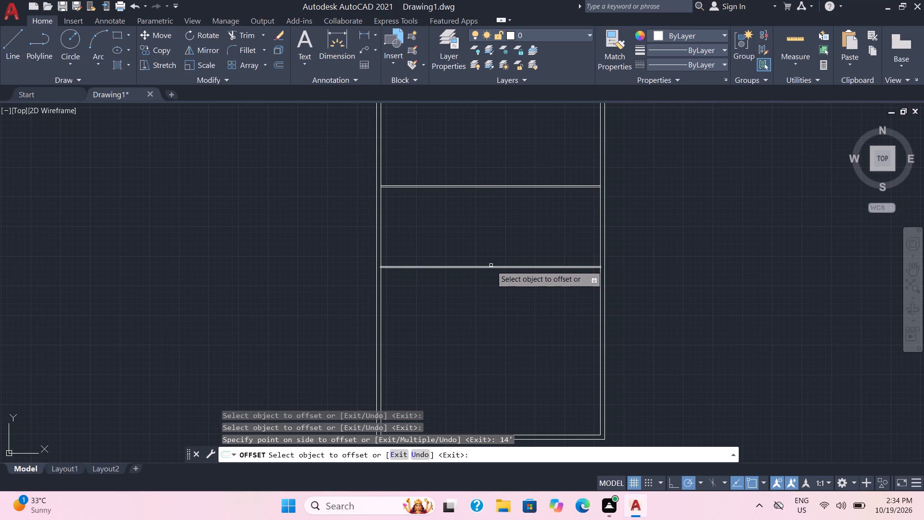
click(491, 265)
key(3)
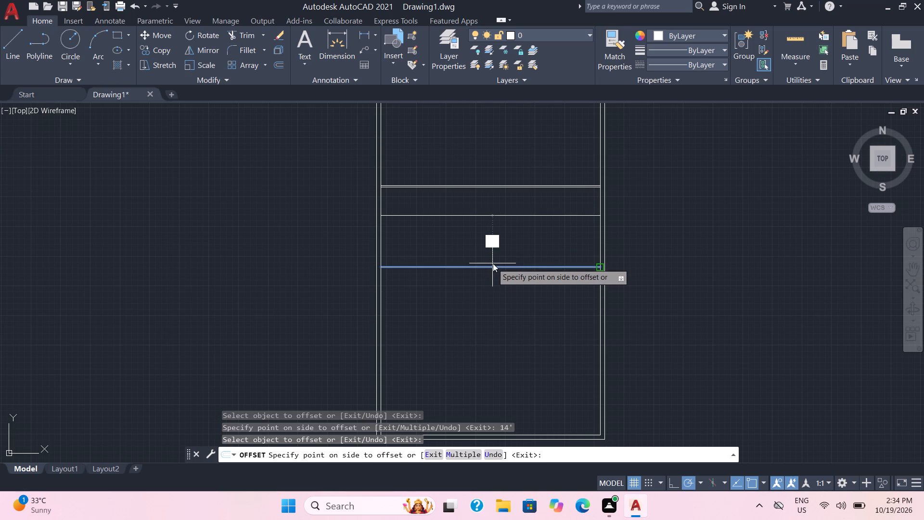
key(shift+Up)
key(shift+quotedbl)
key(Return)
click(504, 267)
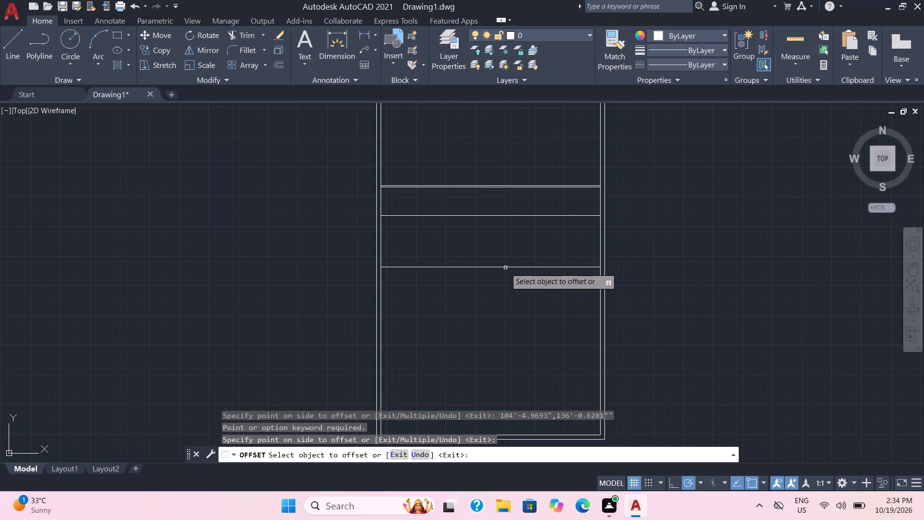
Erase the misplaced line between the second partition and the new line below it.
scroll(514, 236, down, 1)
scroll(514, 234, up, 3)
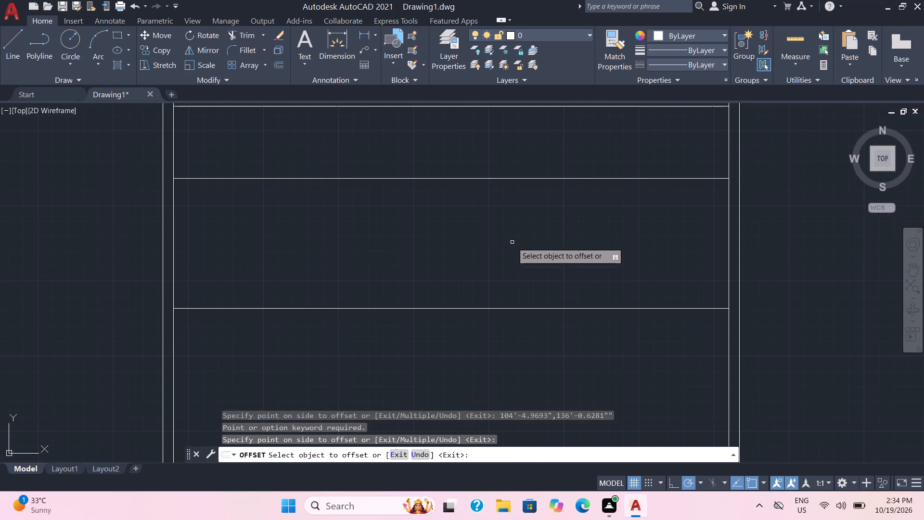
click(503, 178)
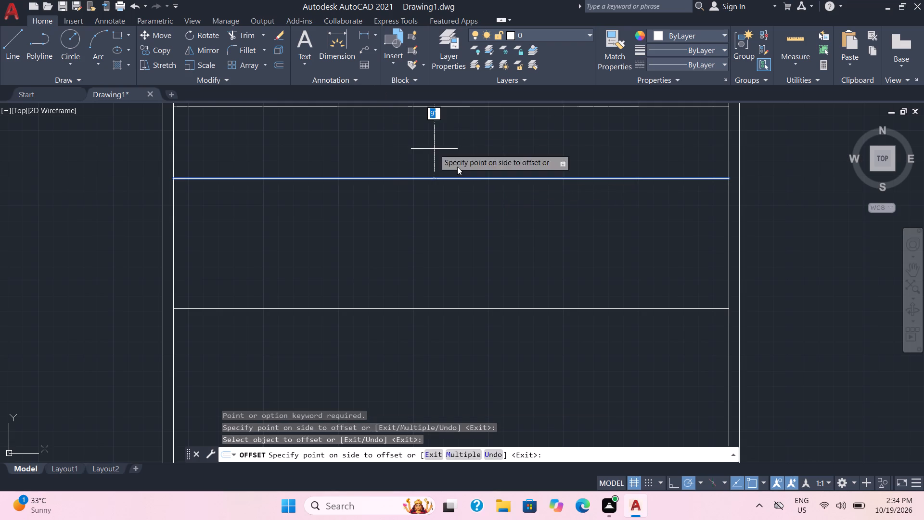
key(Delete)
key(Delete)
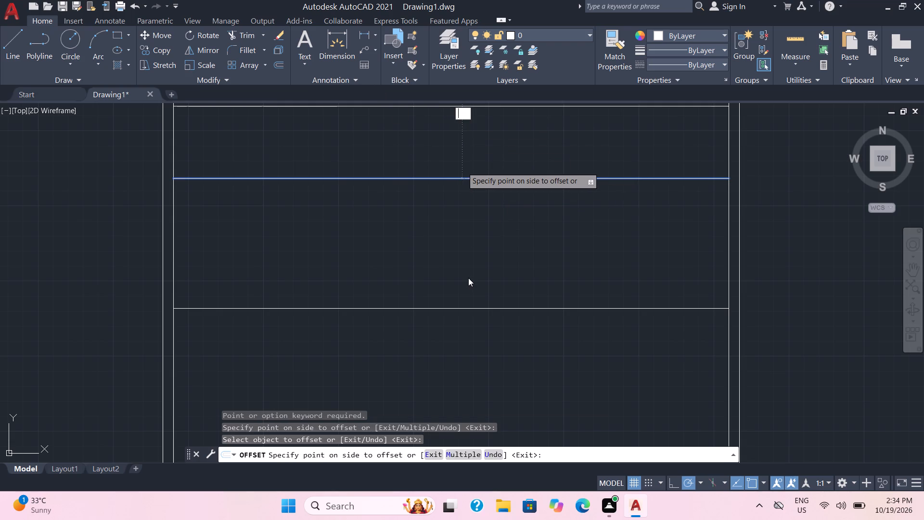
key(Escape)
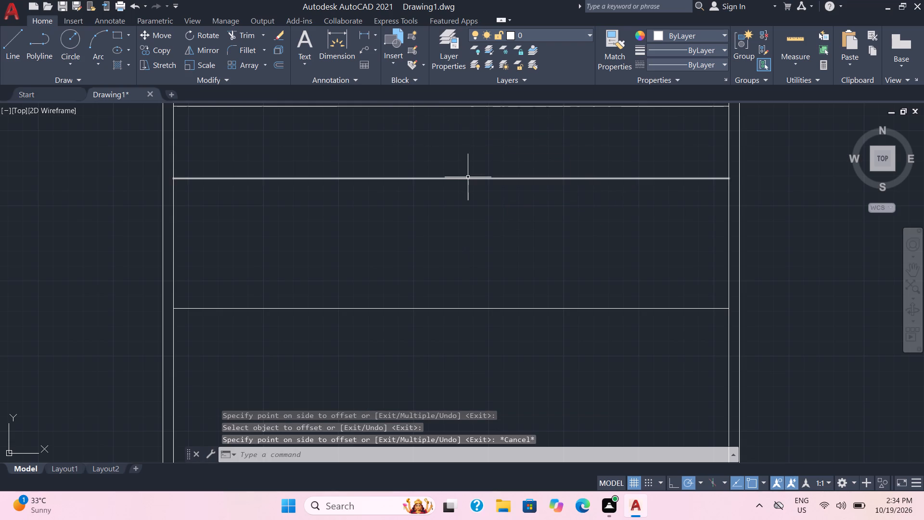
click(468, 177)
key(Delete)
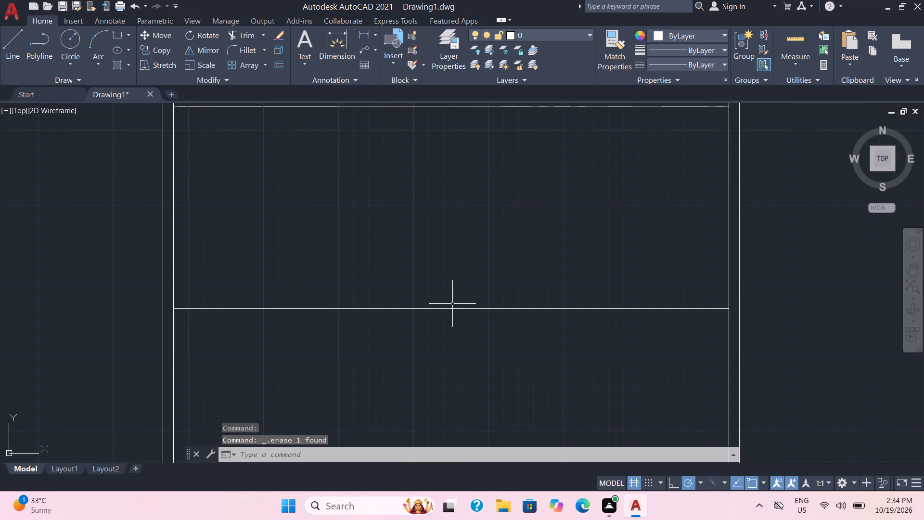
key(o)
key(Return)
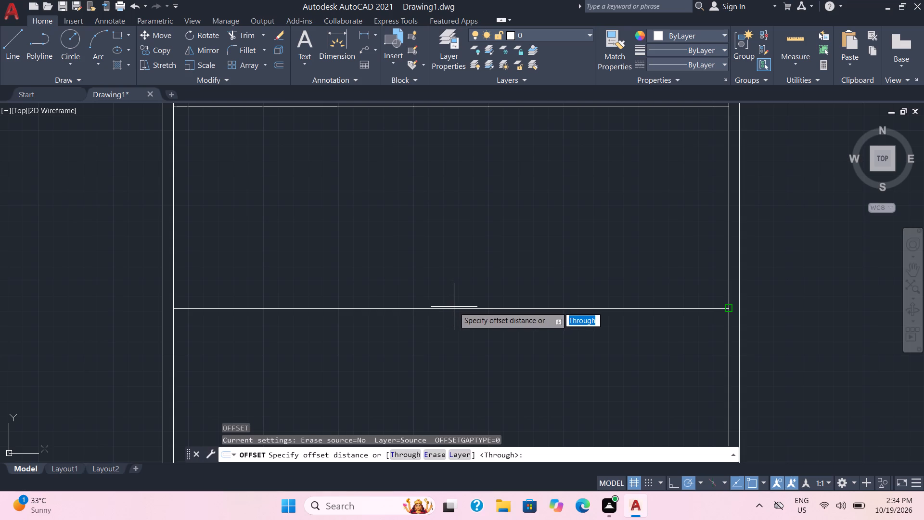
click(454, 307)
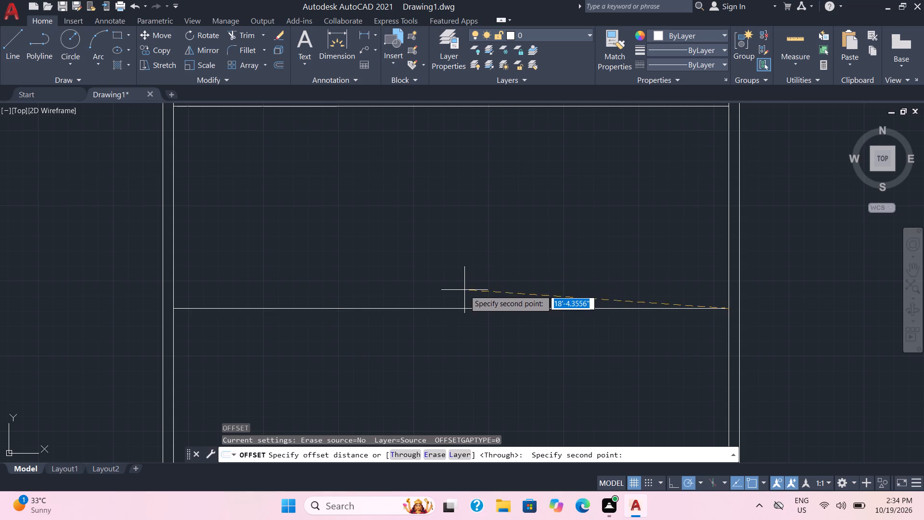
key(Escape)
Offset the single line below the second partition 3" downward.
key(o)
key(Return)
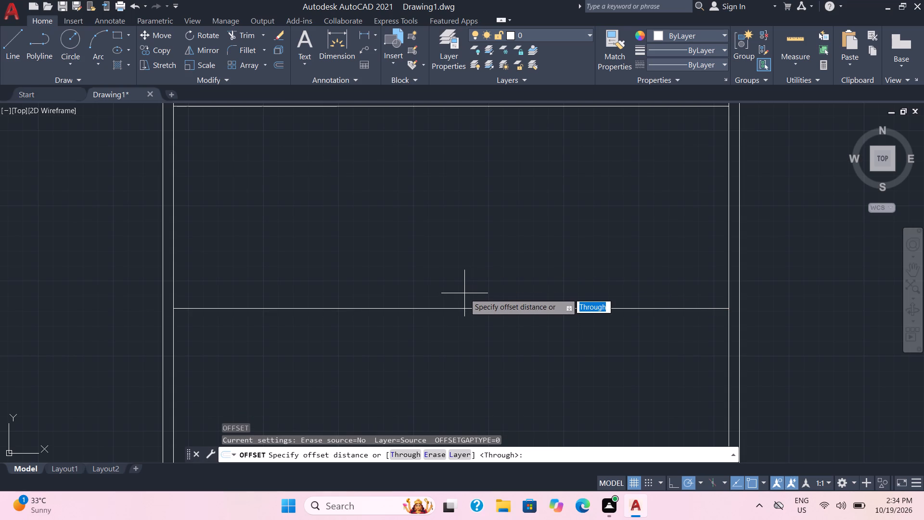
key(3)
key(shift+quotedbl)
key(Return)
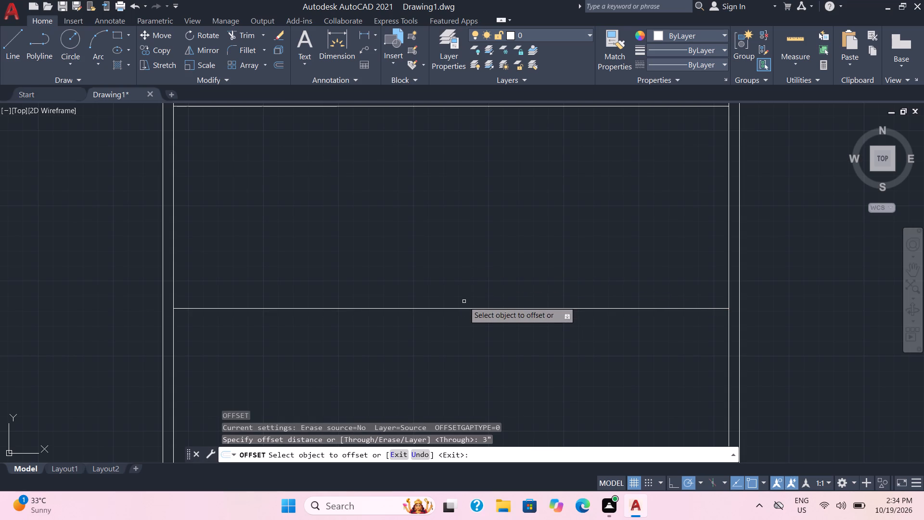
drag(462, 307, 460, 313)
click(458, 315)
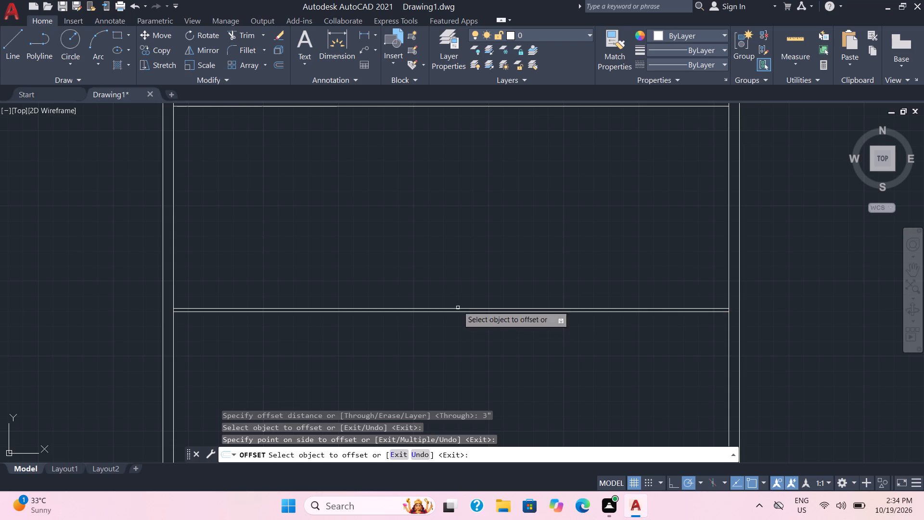
Measure the spaces between the horizontal partitions and the top wall with Quick measure.
scroll(463, 266, down, 1)
scroll(459, 283, up, 2)
scroll(459, 284, down, 3)
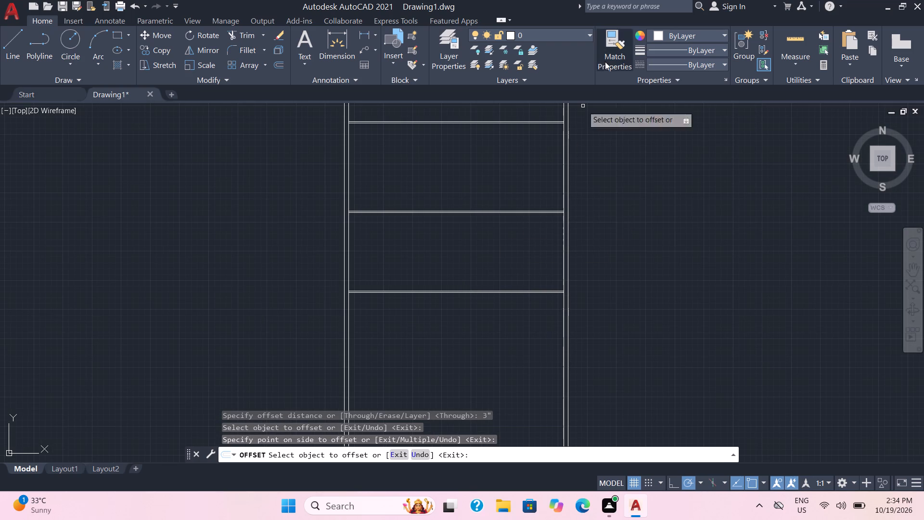
click(787, 43)
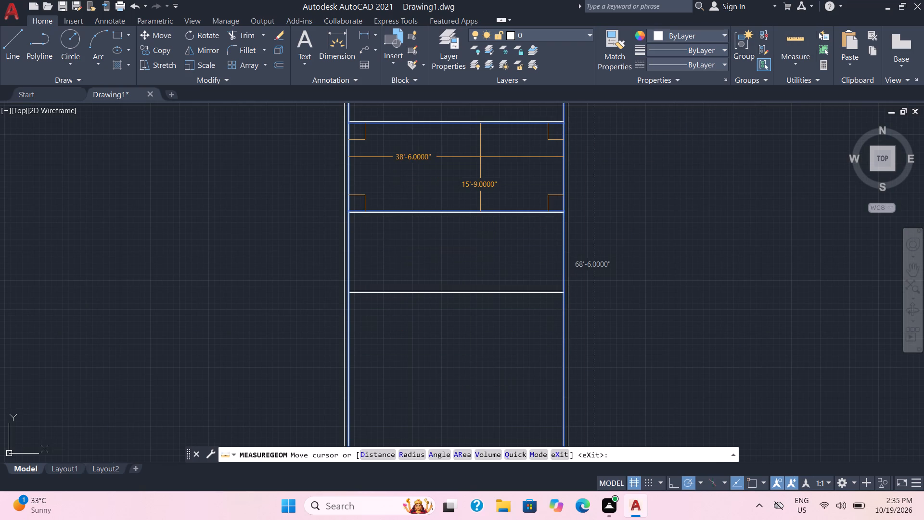
middle_drag(481, 157, 471, 289)
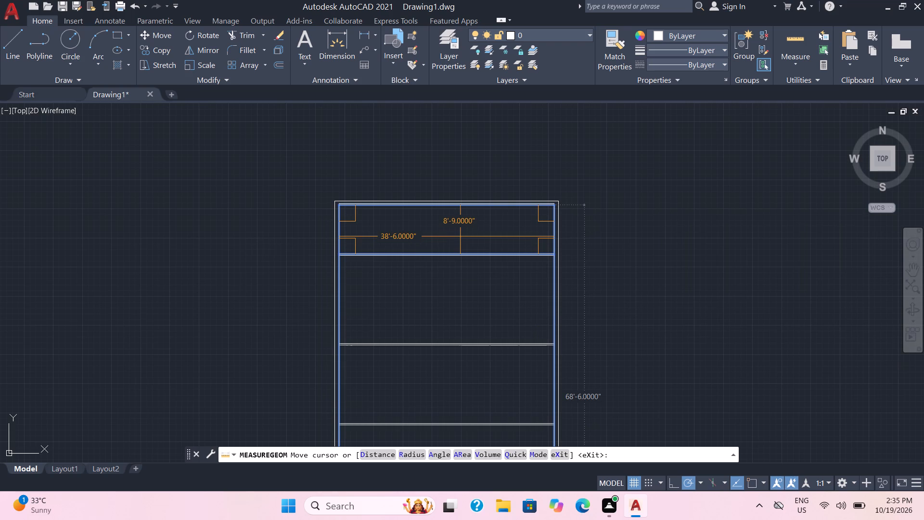
key(Escape)
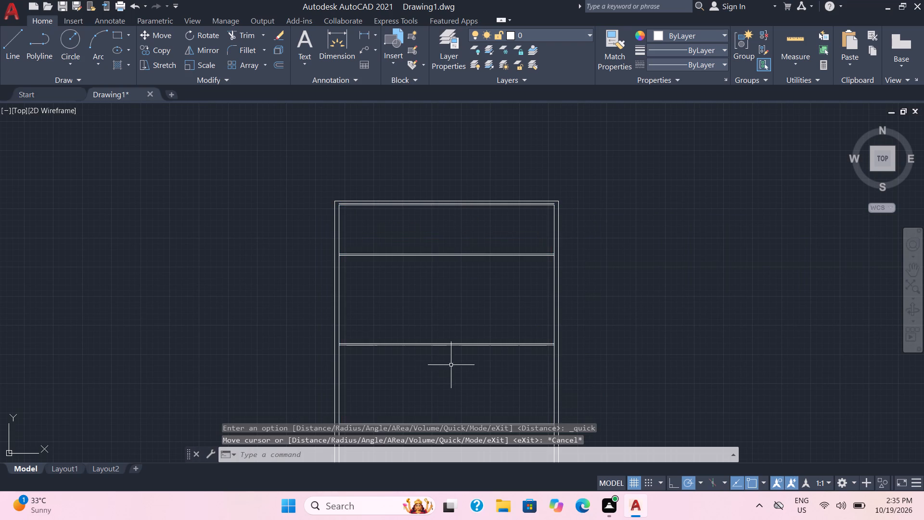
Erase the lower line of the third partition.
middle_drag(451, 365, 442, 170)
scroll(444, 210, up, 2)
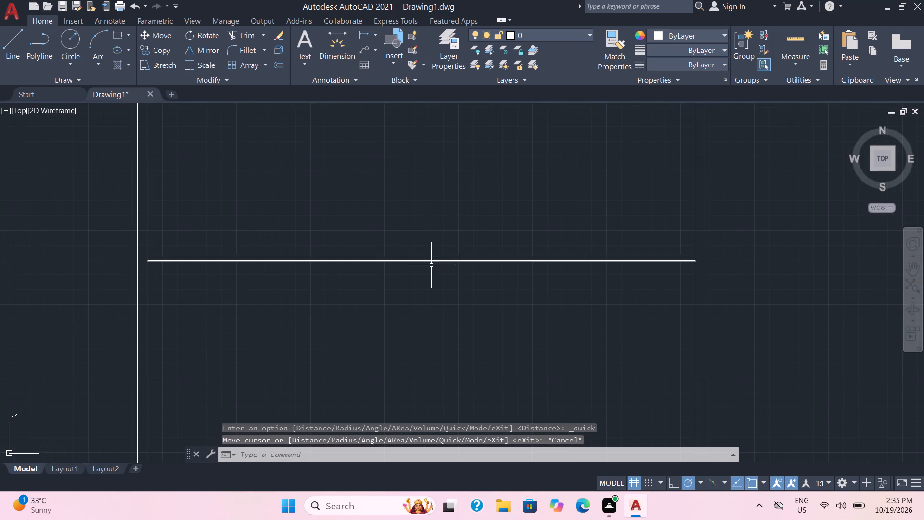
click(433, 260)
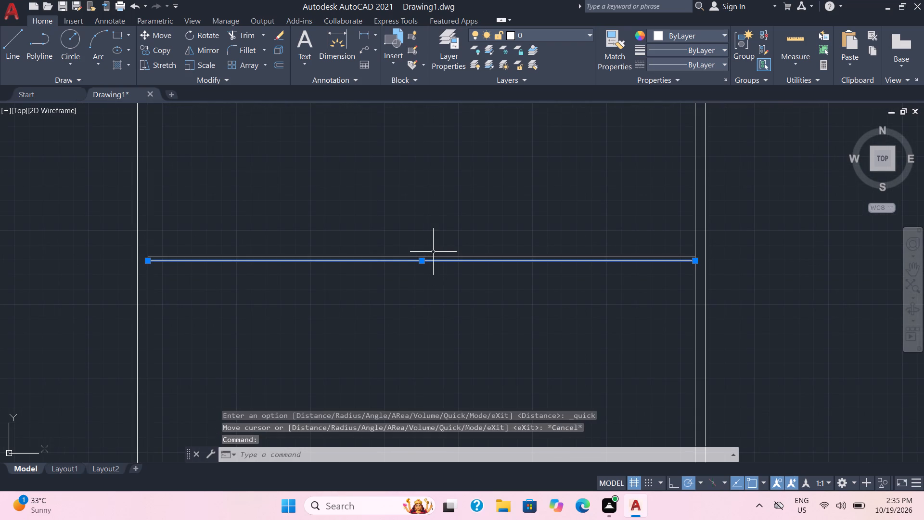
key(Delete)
Offset the third partition's remaining line 3" upward to form the partition wall.
key(o)
key(Return)
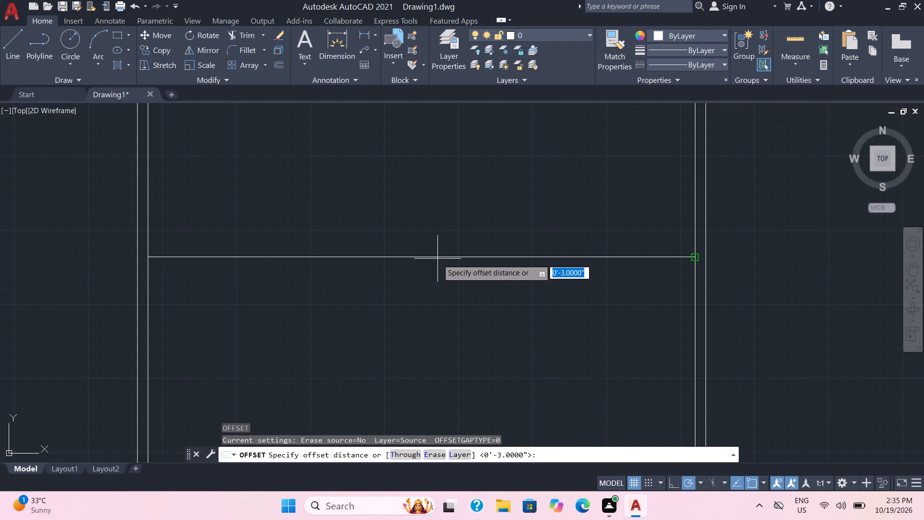
key(3)
key(shift+quotedbl)
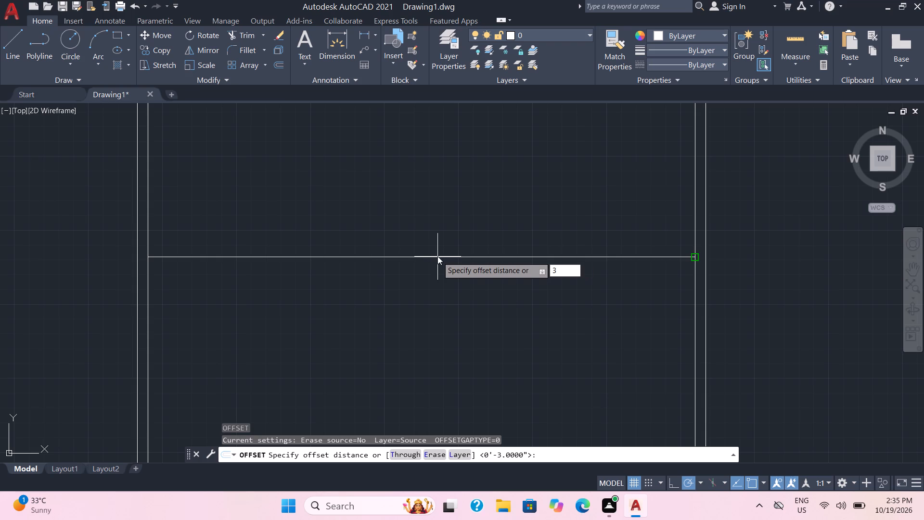
key(Return)
click(437, 257)
click(437, 256)
Offset the third partition's lower line 13' downward, toward the bottom wall.
scroll(458, 237, down, 2)
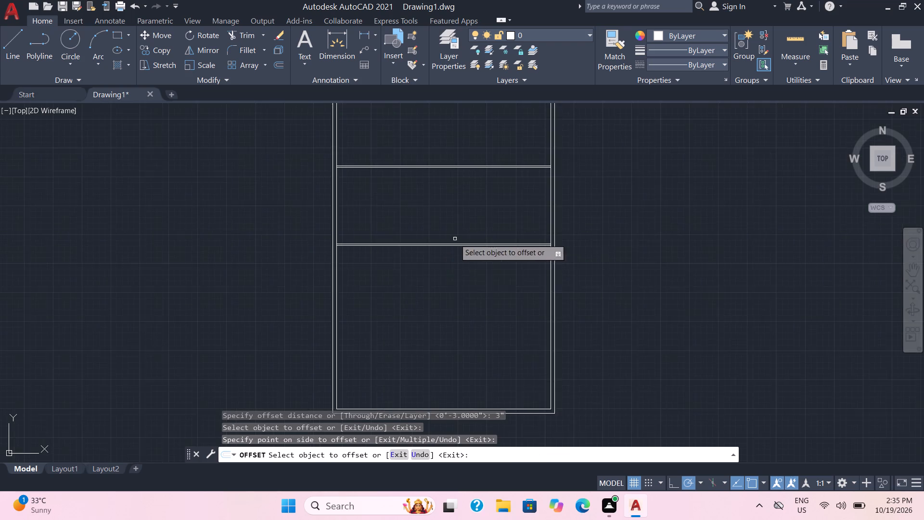
scroll(454, 240, down, 1)
middle_drag(435, 276, 440, 244)
scroll(440, 245, up, 1)
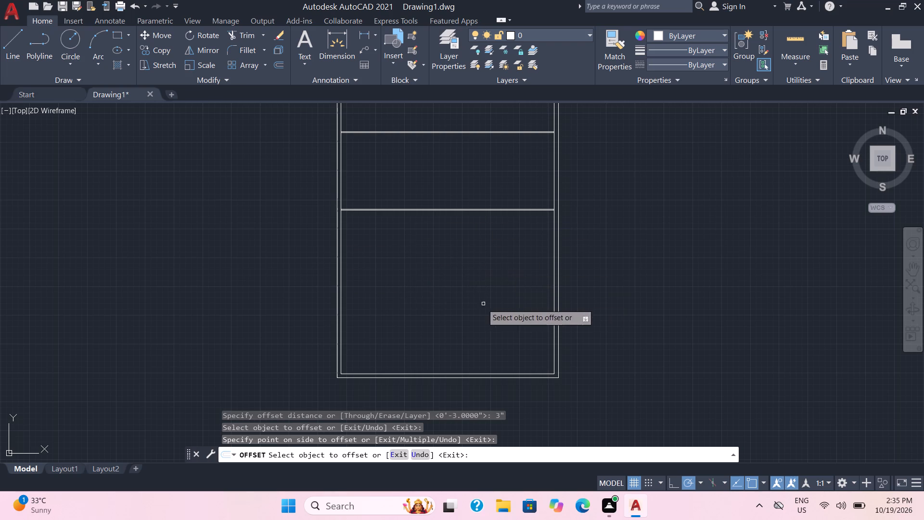
scroll(429, 209, up, 2)
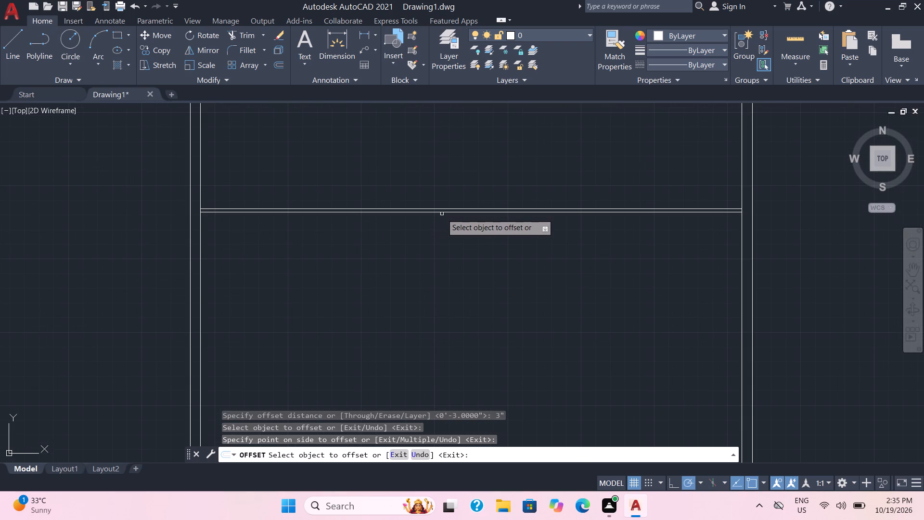
click(444, 212)
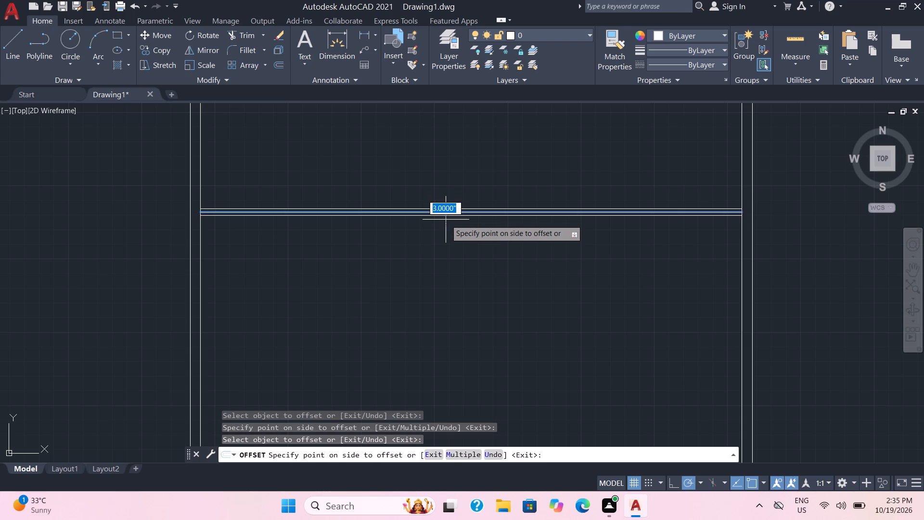
key(1)
key(3)
key(apostrophe)
key(Return)
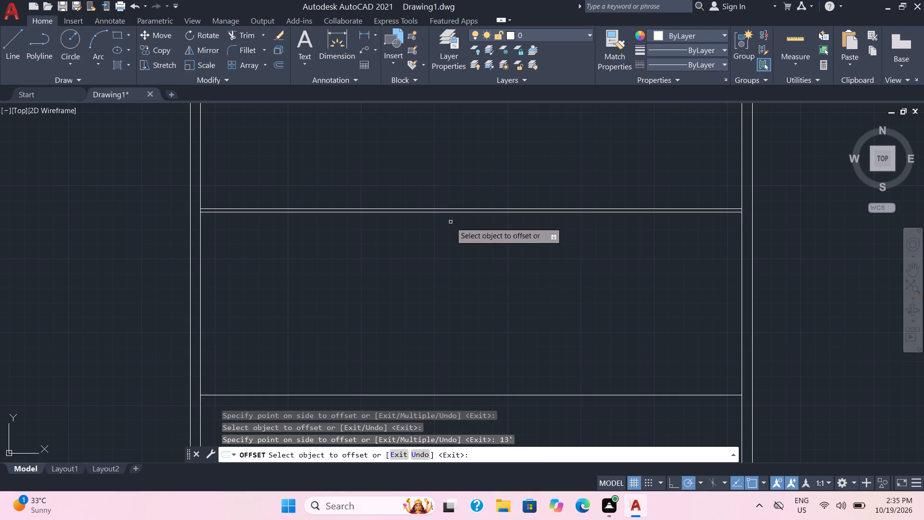
click(456, 248)
Offset the new line above the bottom wall by 3" to form a fourth partition wall.
scroll(457, 248, down, 4)
scroll(471, 303, up, 2)
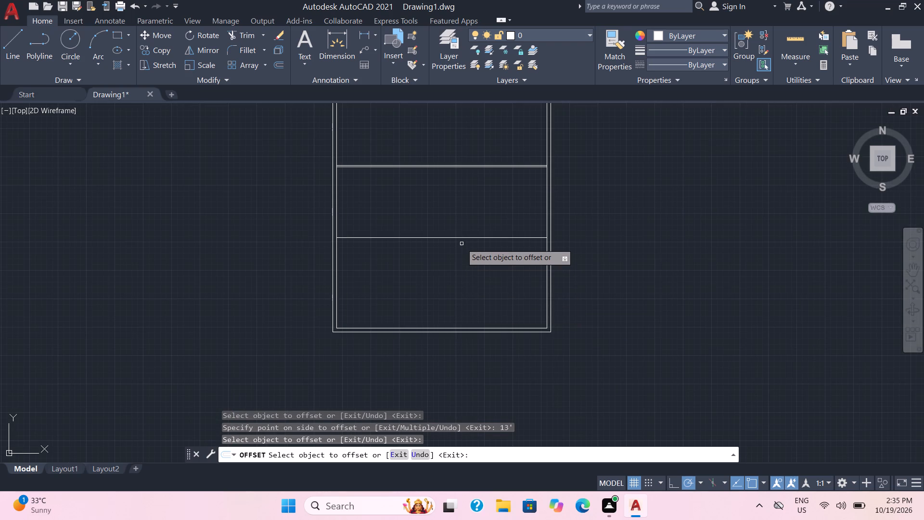
click(464, 237)
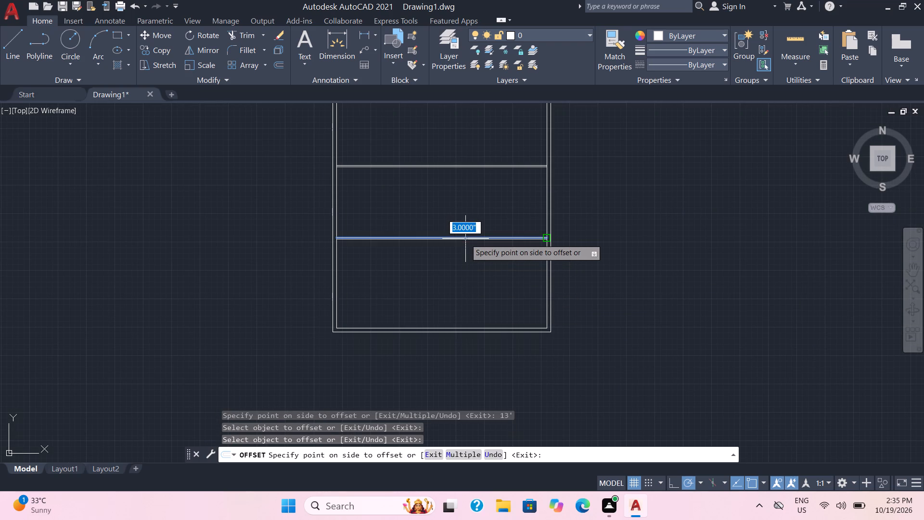
key(3)
key(shift+quotedbl)
key(Return)
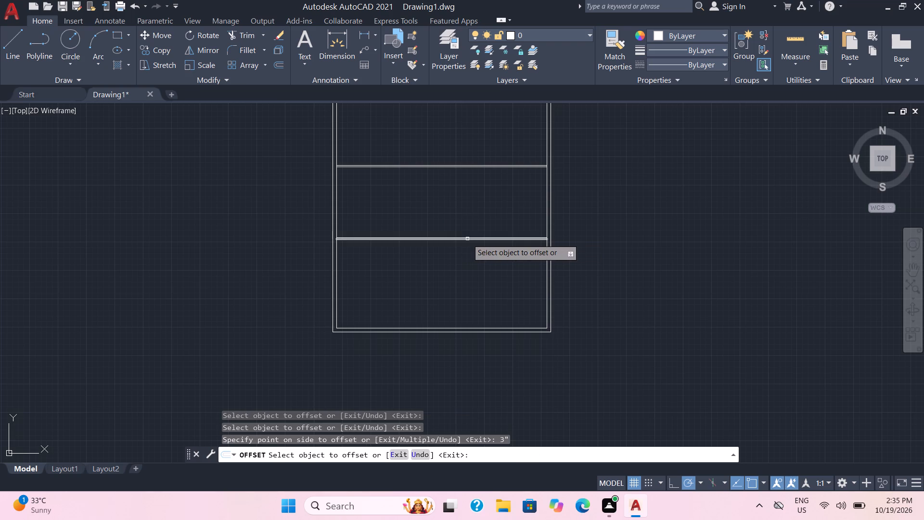
Offset a line of the fourth partition another 3" downward, toward the bottom wall.
click(469, 239)
scroll(471, 231, down, 3)
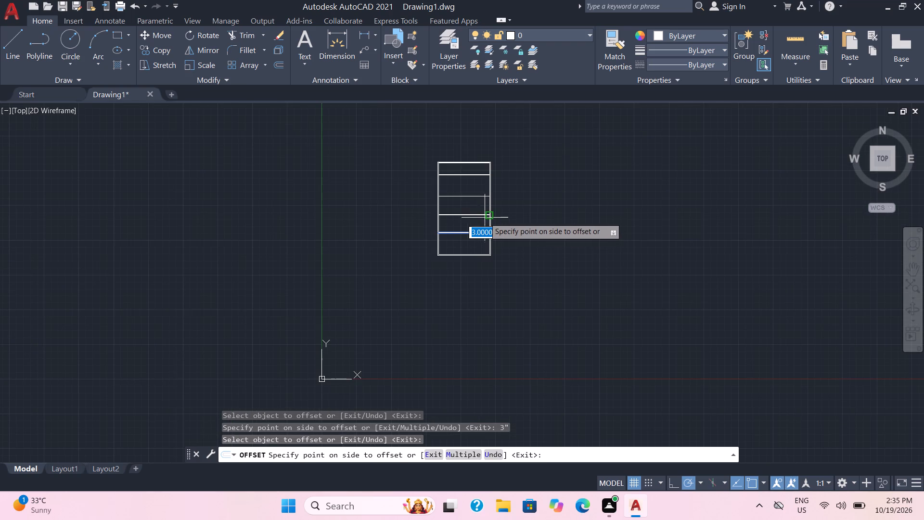
scroll(463, 226, up, 3)
click(473, 305)
scroll(483, 236, up, 3)
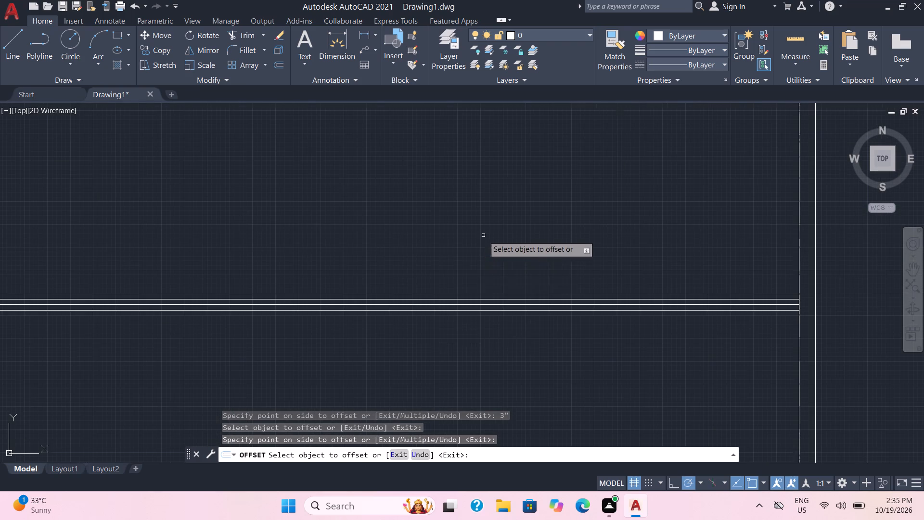
Delete the extra lowest line of the fourth horizontal partition, leaving two wall lines.
click(438, 310)
key(Escape)
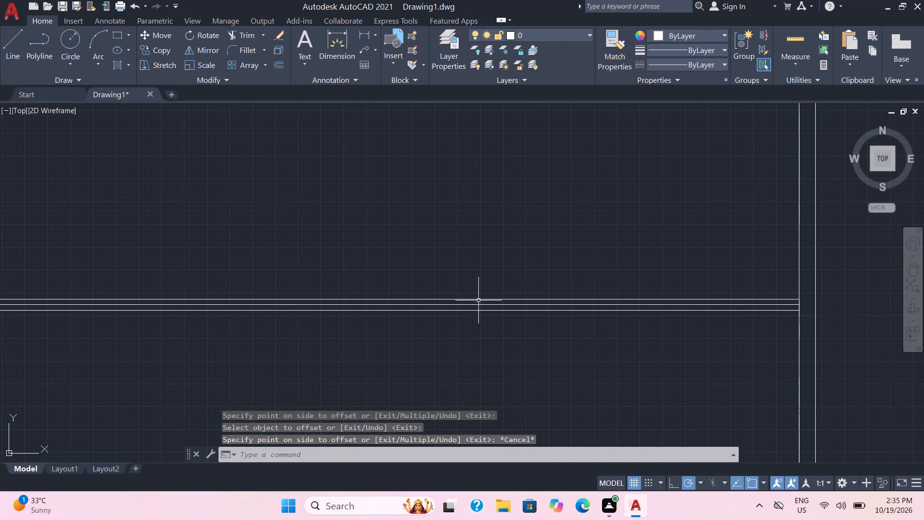
click(477, 310)
key(Delete)
Delete the stray horizontal line between the two lines of the top outer wall.
scroll(470, 322, down, 3)
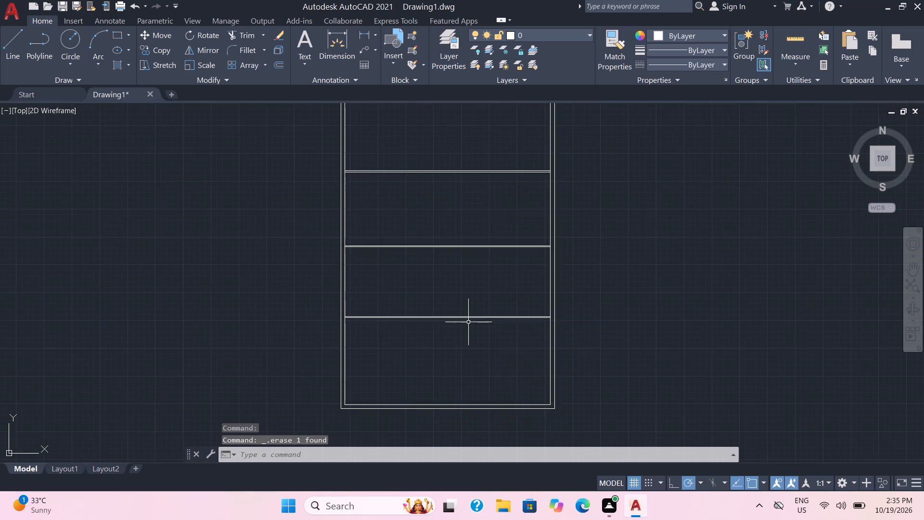
scroll(467, 322, up, 1)
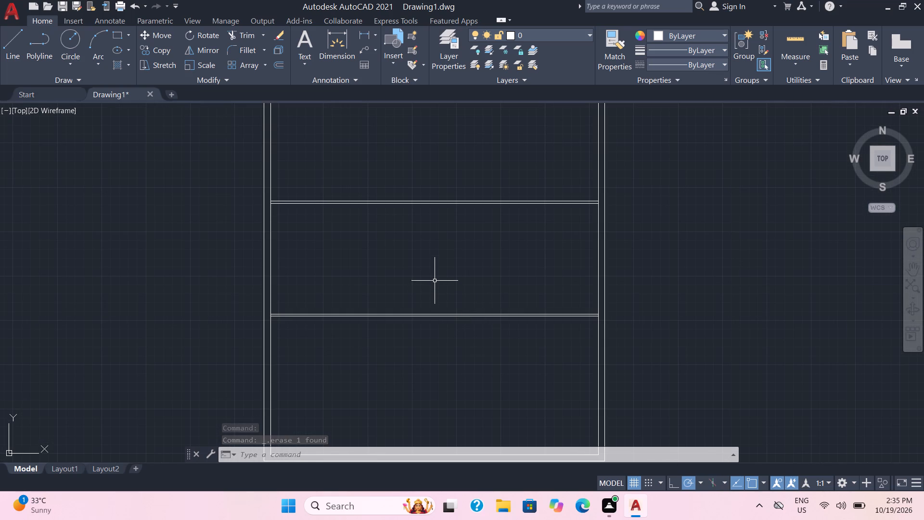
middle_drag(413, 198, 425, 351)
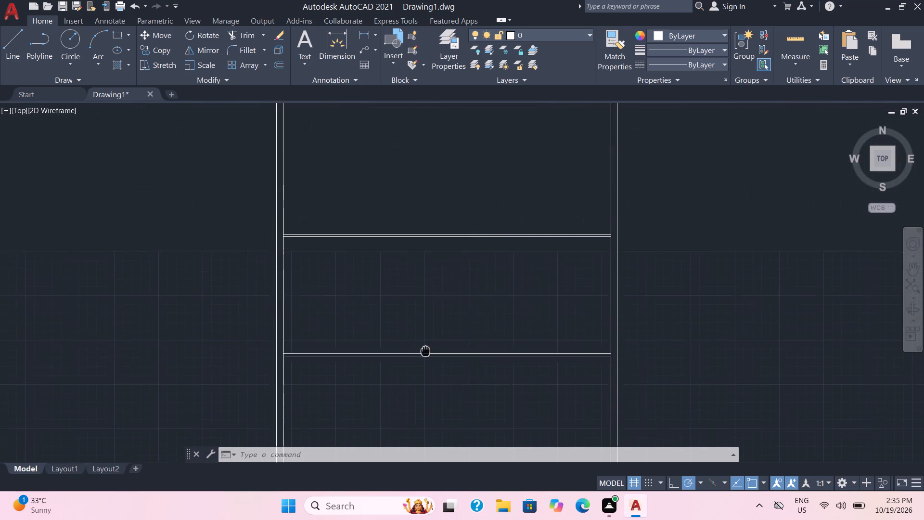
middle_drag(425, 351, 425, 352)
scroll(425, 352, down, 1)
middle_drag(432, 153, 437, 191)
scroll(419, 218, up, 2)
middle_drag(409, 201, 443, 279)
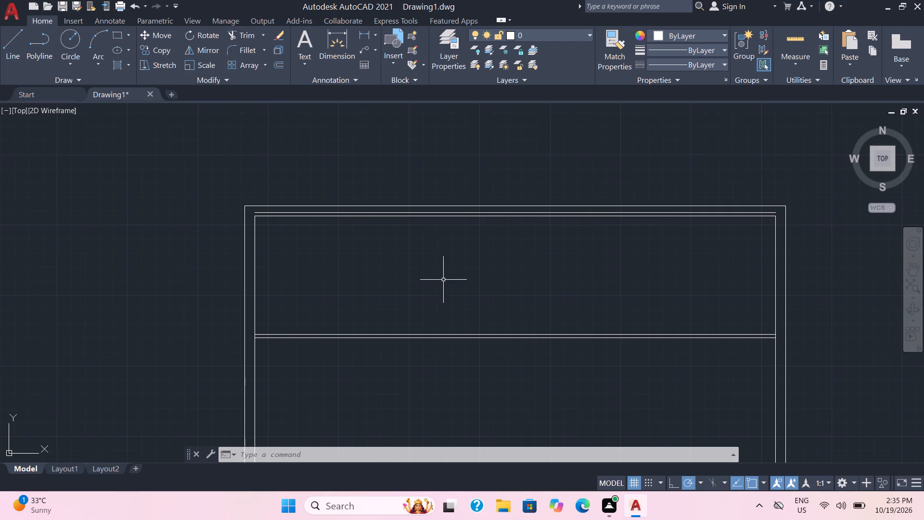
scroll(409, 250, up, 1)
middle_drag(409, 249, 422, 315)
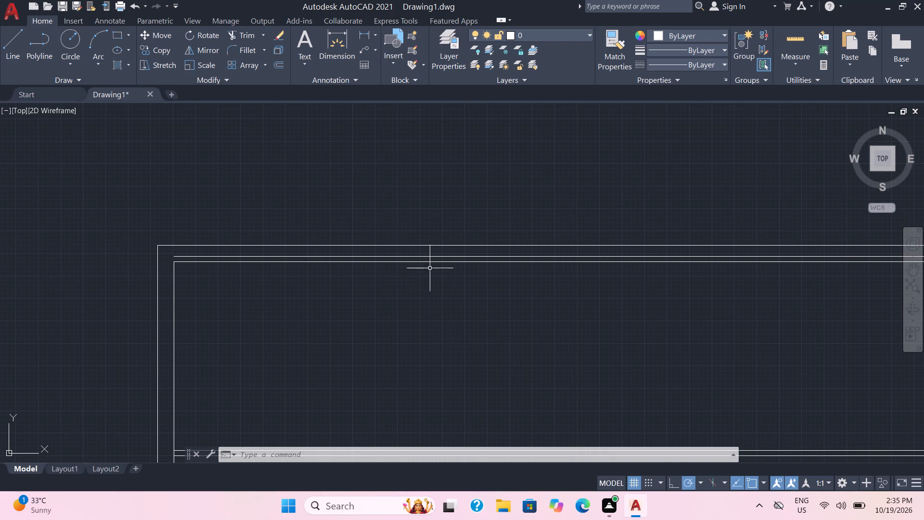
click(420, 255)
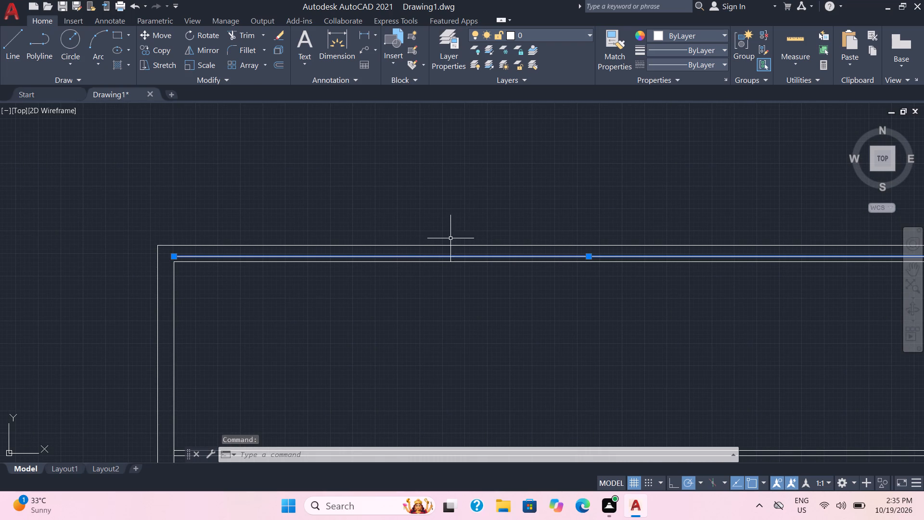
key(Delete)
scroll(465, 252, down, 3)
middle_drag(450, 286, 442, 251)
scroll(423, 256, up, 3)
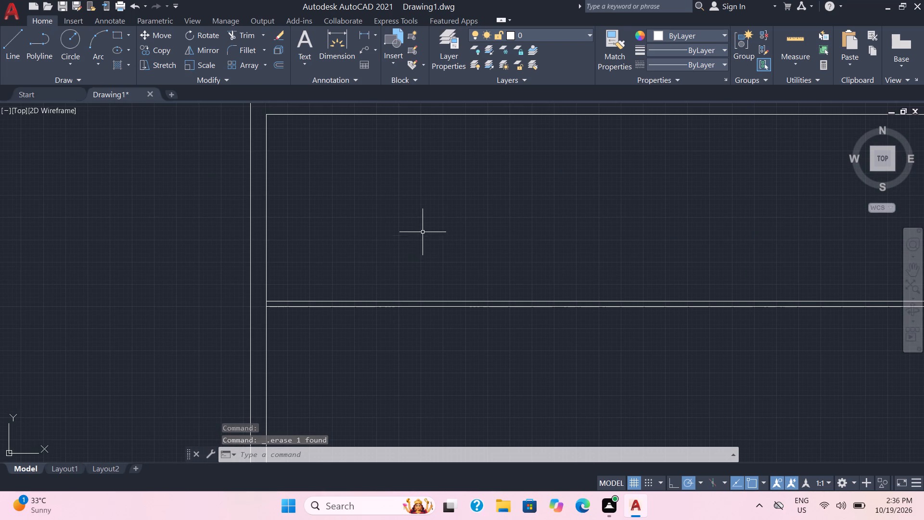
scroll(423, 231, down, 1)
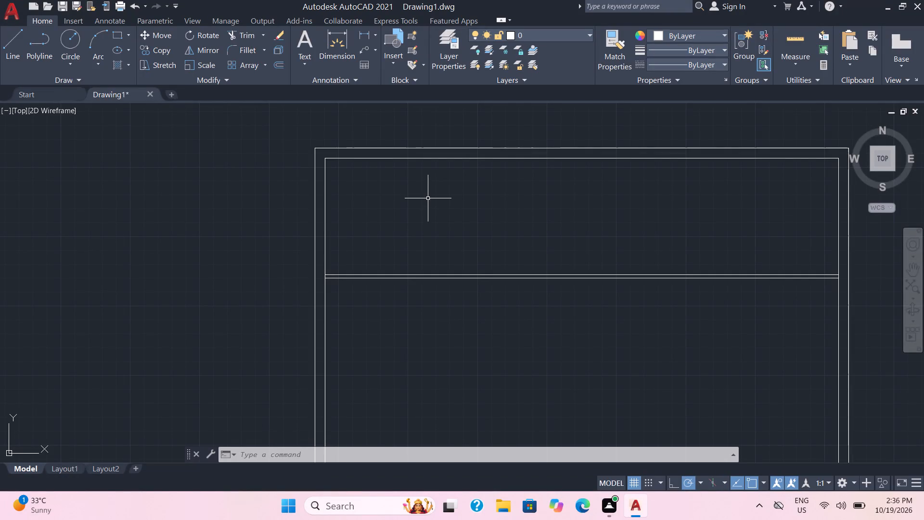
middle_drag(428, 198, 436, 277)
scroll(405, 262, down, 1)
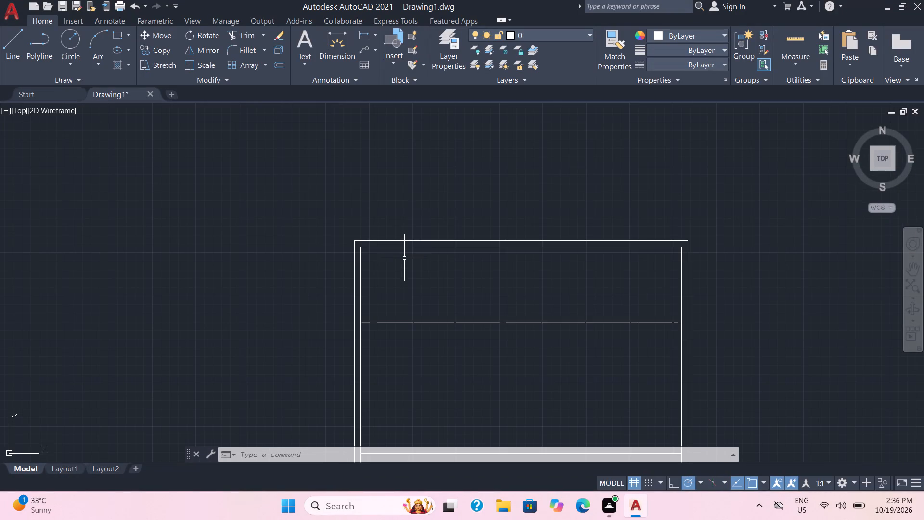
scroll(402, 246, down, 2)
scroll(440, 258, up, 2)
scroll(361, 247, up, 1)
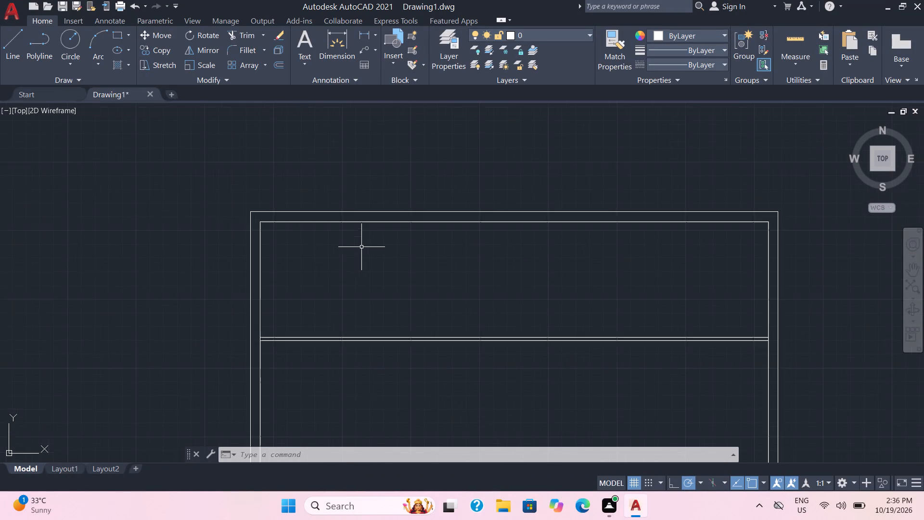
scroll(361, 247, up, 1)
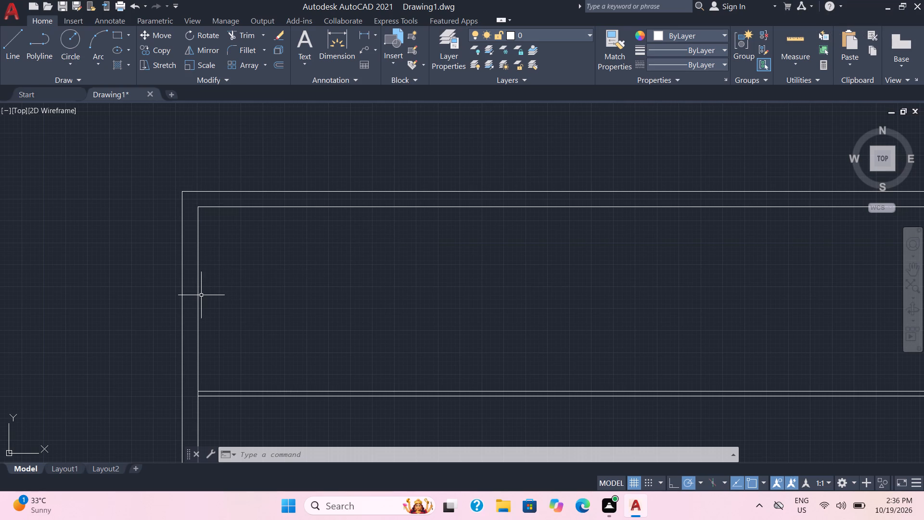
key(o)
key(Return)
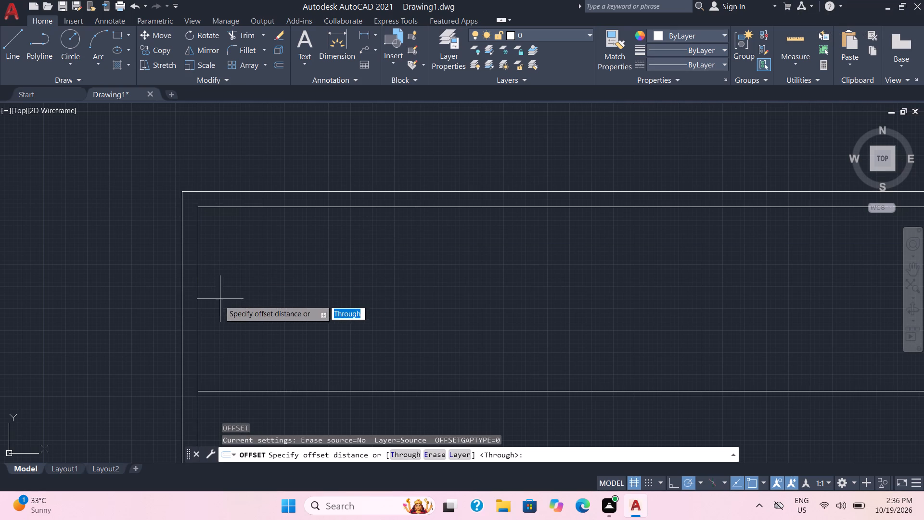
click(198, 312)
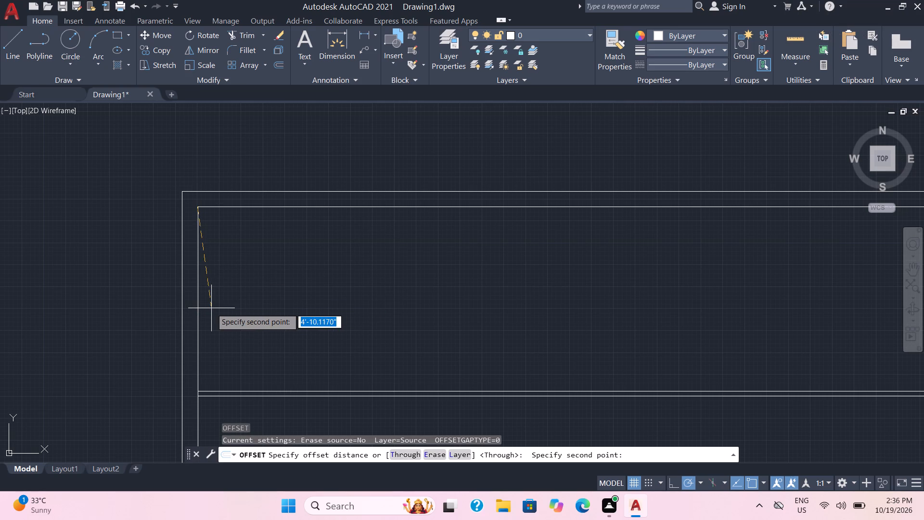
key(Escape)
Offset the left outer wall's inner line 8' to the right, into the plan.
key(o)
key(Return)
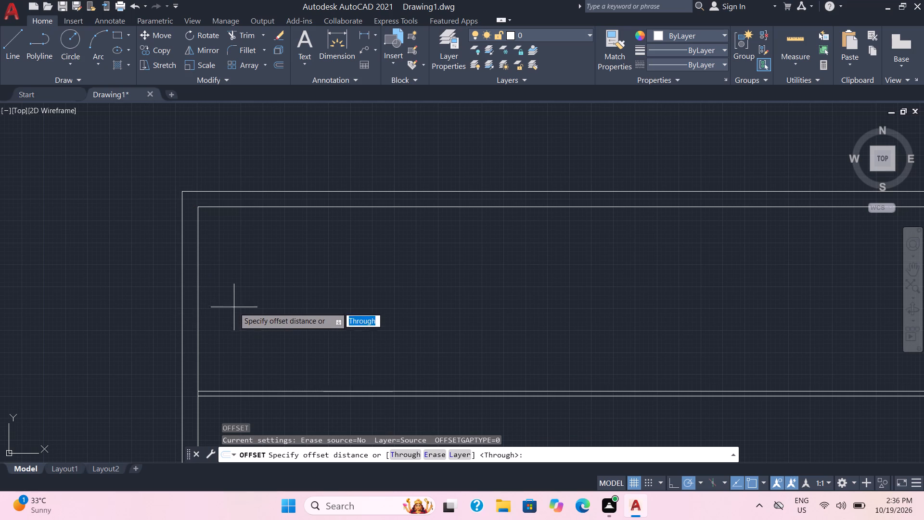
text(8')
key(Return)
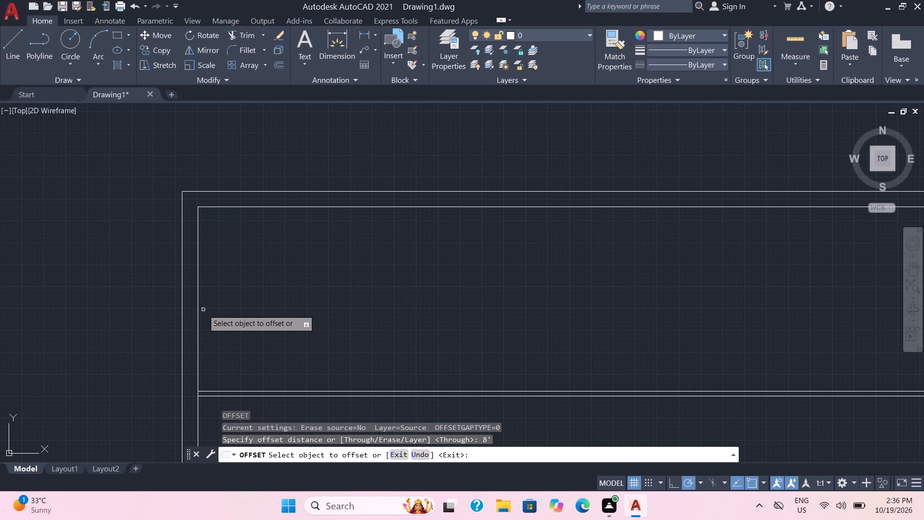
click(198, 313)
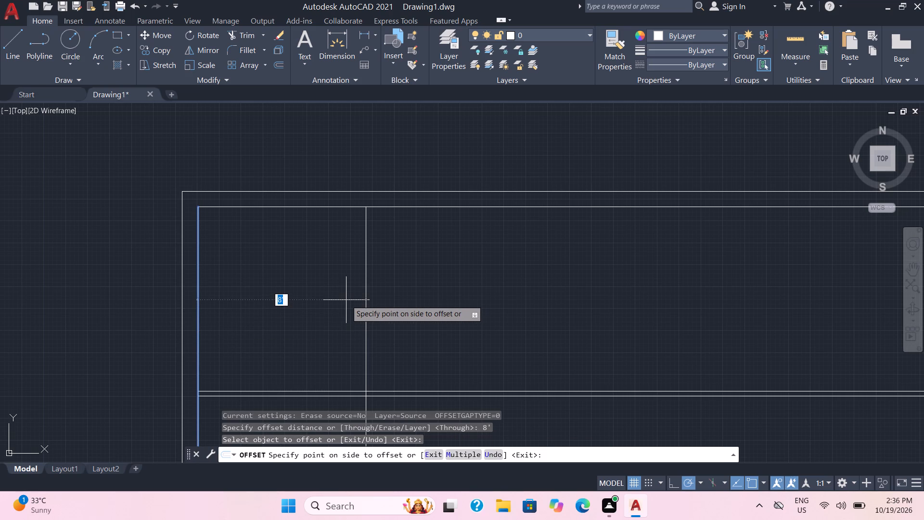
click(346, 300)
Offset the new vertical line 3" to the right to form the first vertical partition wall.
click(365, 296)
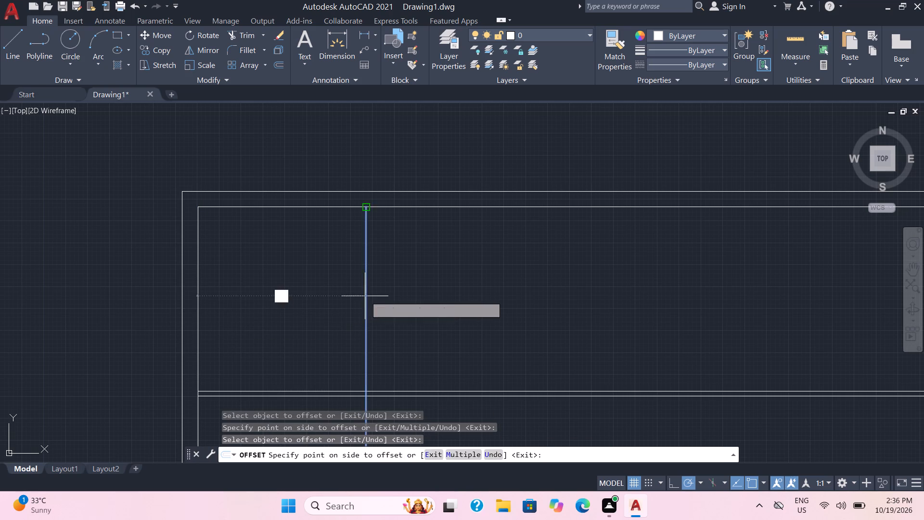
key(3)
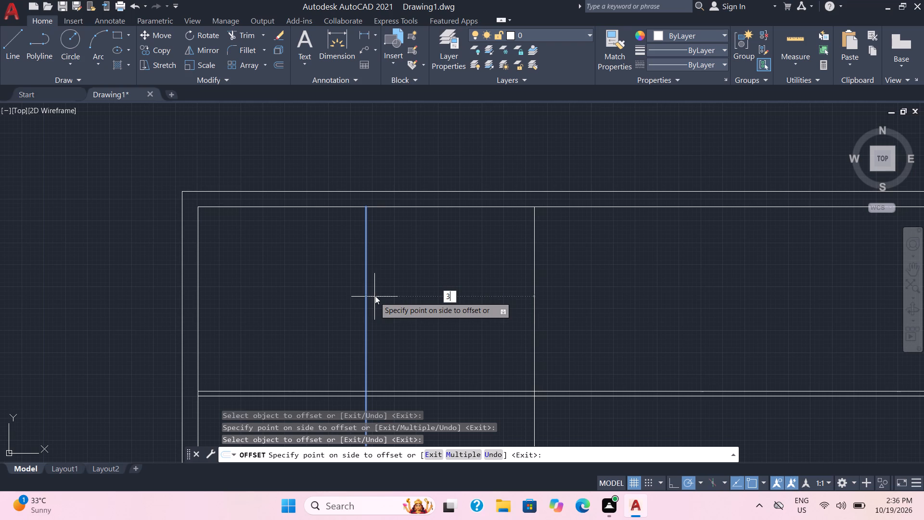
key(shift+quotedbl)
key(Return)
click(410, 296)
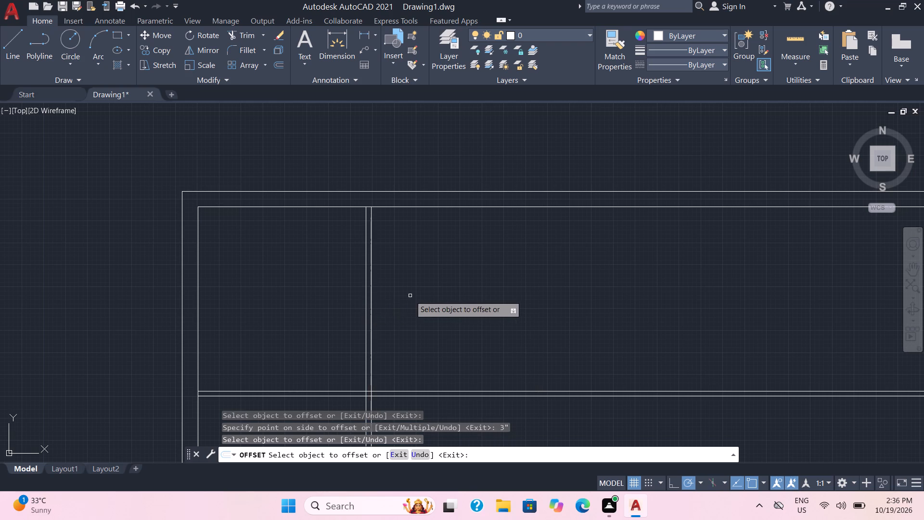
Offset the first vertical partition's right line 4' to the right.
scroll(443, 285, down, 2)
middle_drag(335, 280, 287, 277)
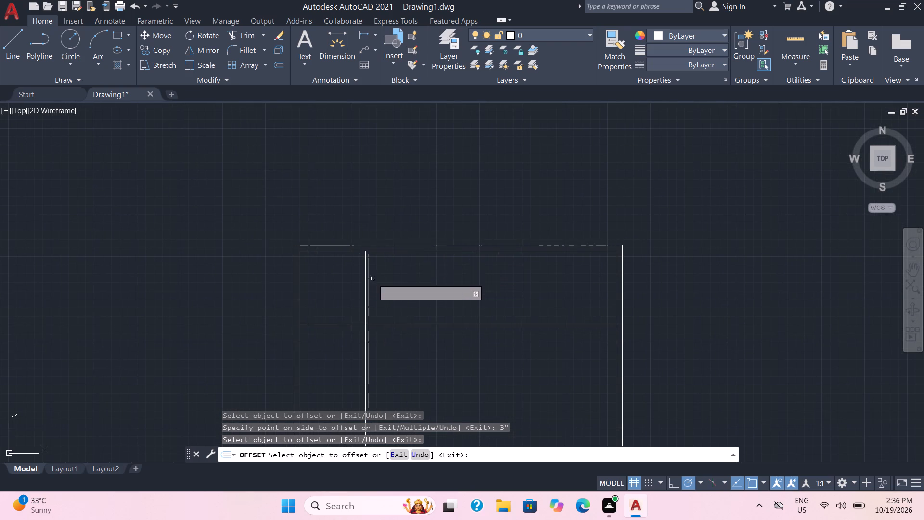
scroll(367, 285, up, 2)
click(363, 290)
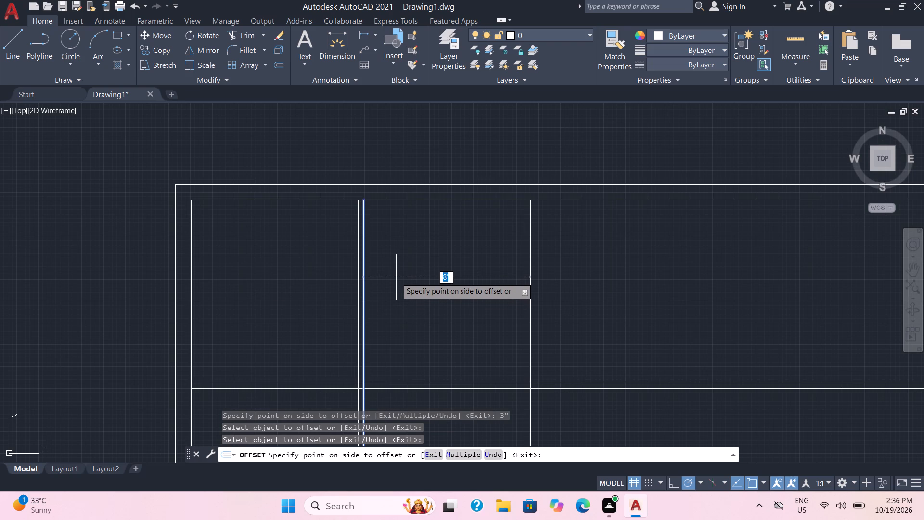
key(4)
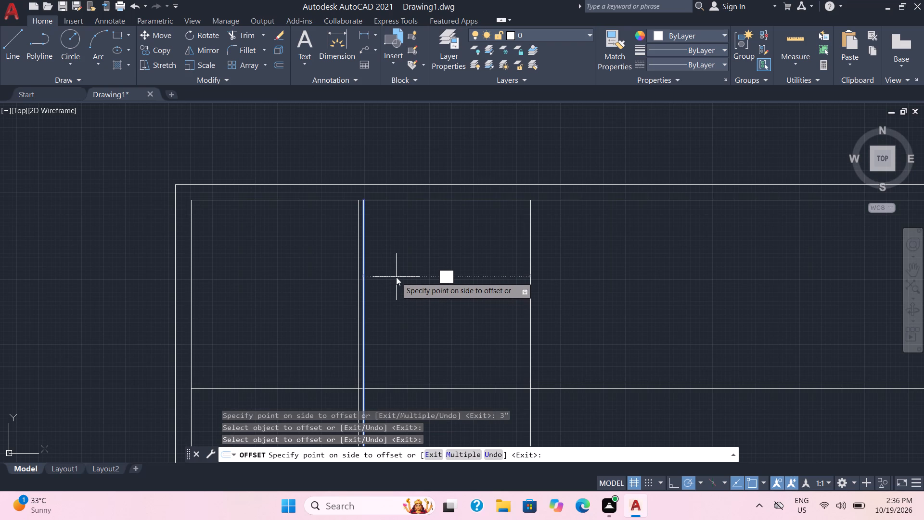
key(apostrophe)
key(Return)
click(415, 279)
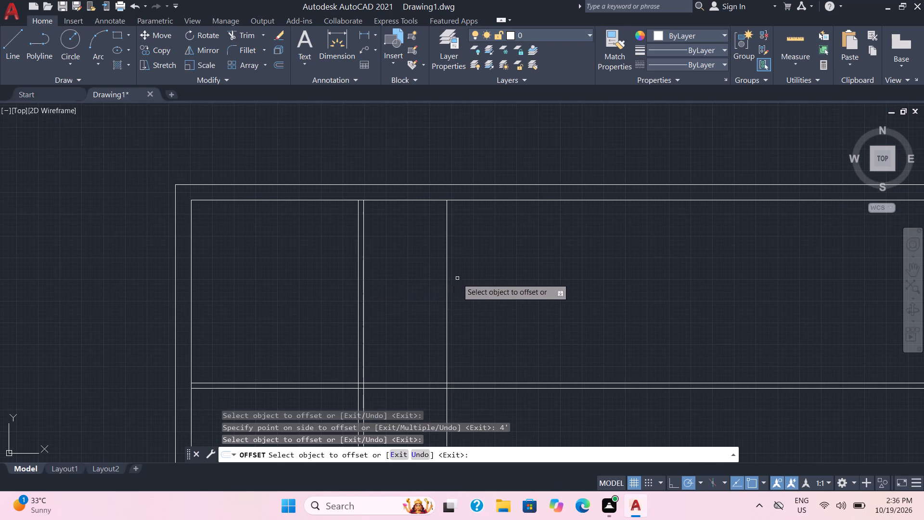
Offset the new vertical line 3" to the right to form the second vertical partition wall.
scroll(459, 279, down, 2)
middle_drag(485, 286, 398, 279)
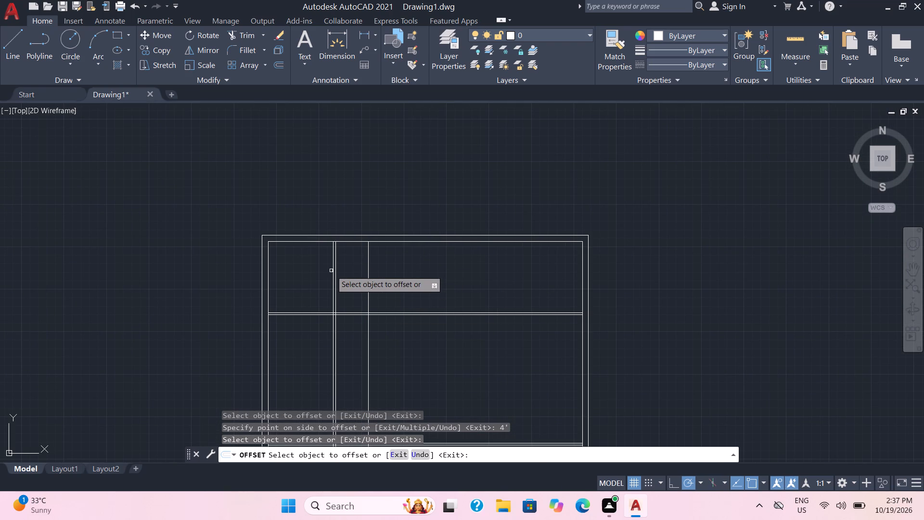
click(369, 291)
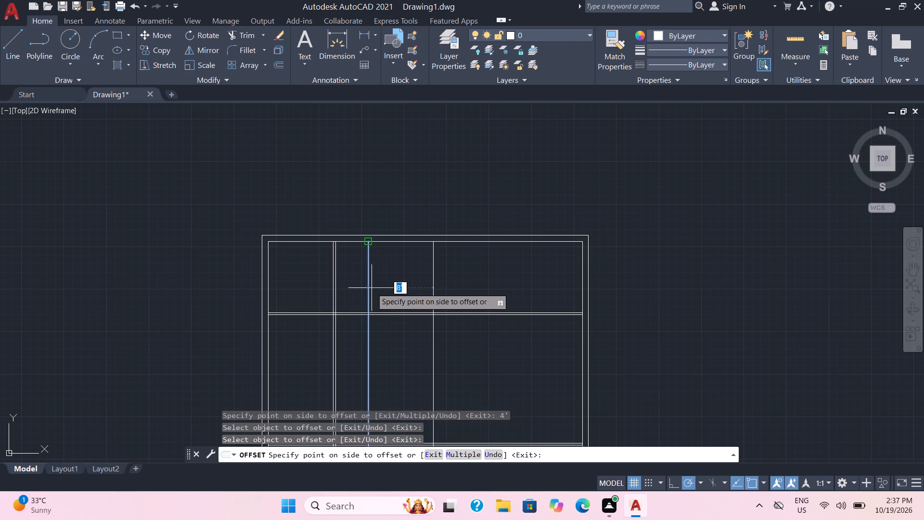
key(3)
key(shift+quotedbl)
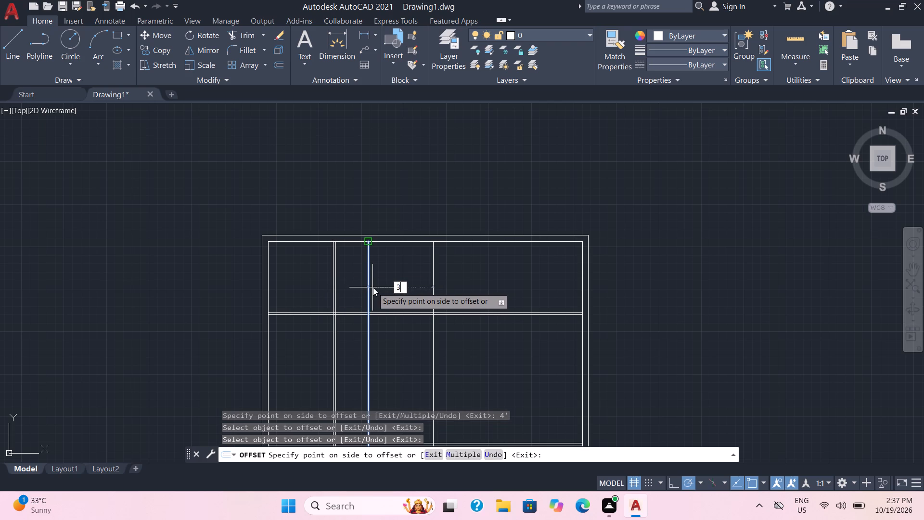
key(Return)
Offset the second vertical partition's right line 6' to the right.
scroll(374, 286, up, 2)
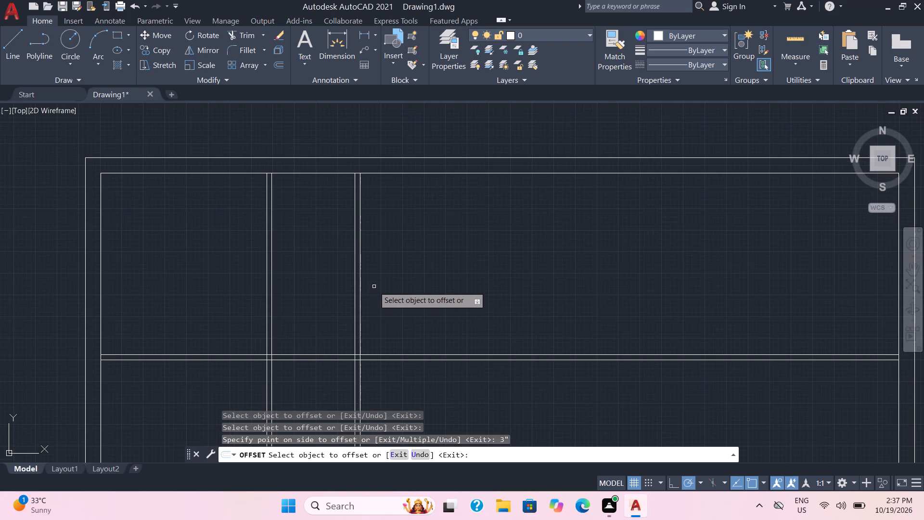
click(359, 295)
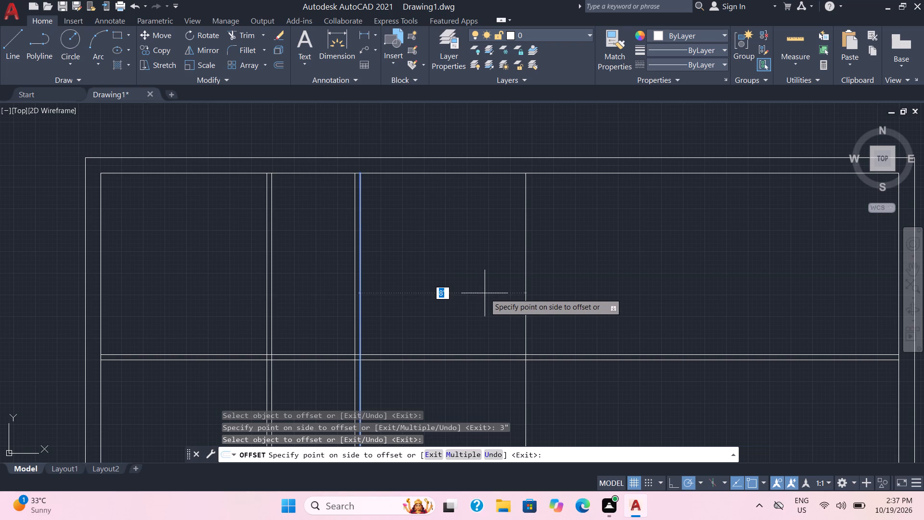
key(6)
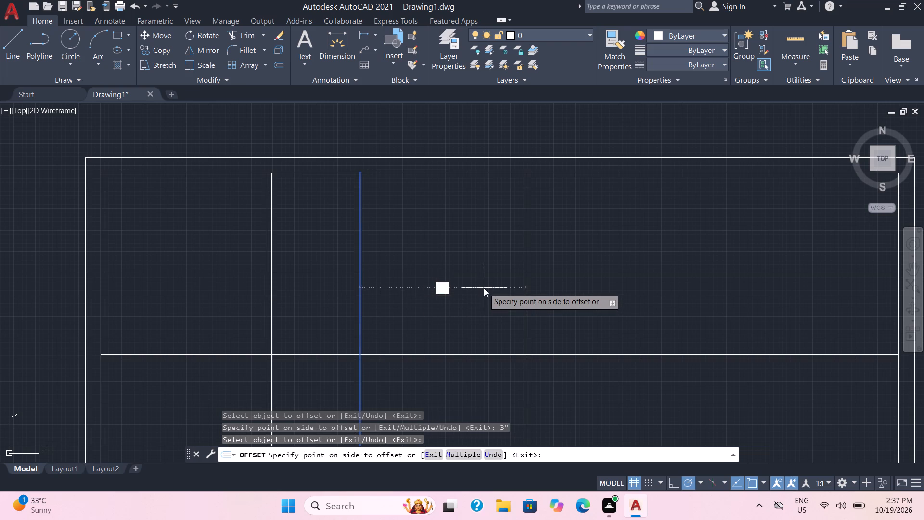
key(apostrophe)
key(Return)
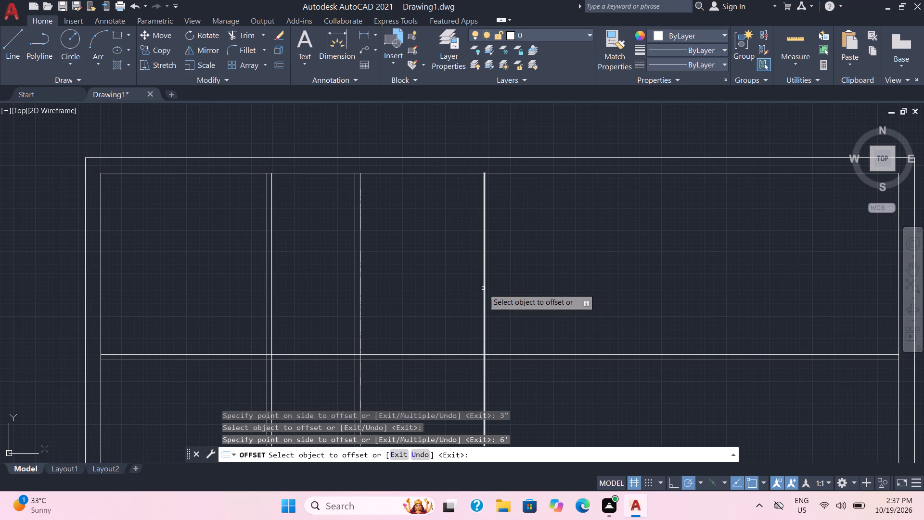
Offset the new vertical line 3" to the right to form the third vertical partition wall.
click(484, 288)
key(3)
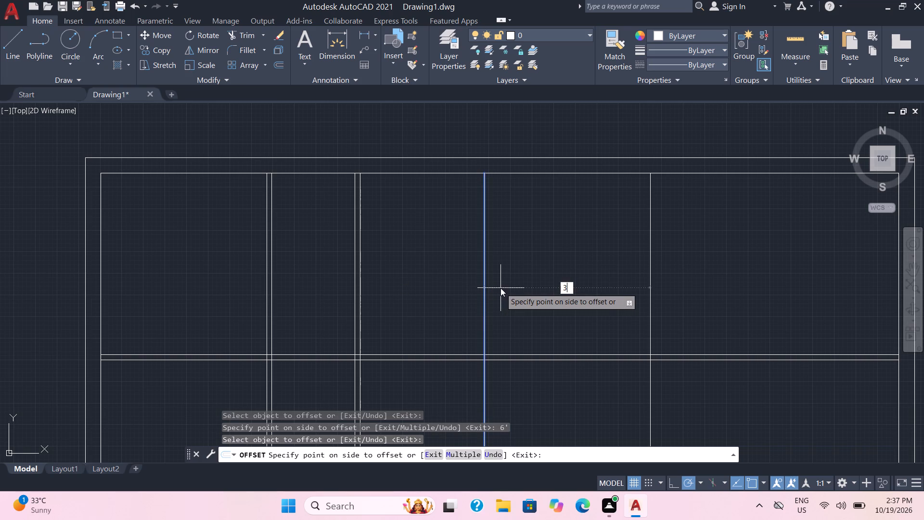
key(shift+quotedbl)
key(Return)
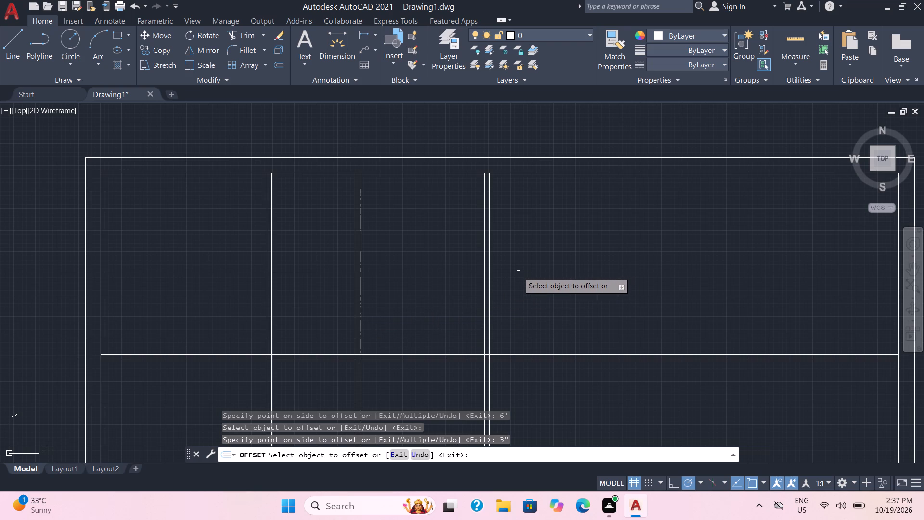
Offset the third vertical partition's right line 4' to the right.
click(490, 297)
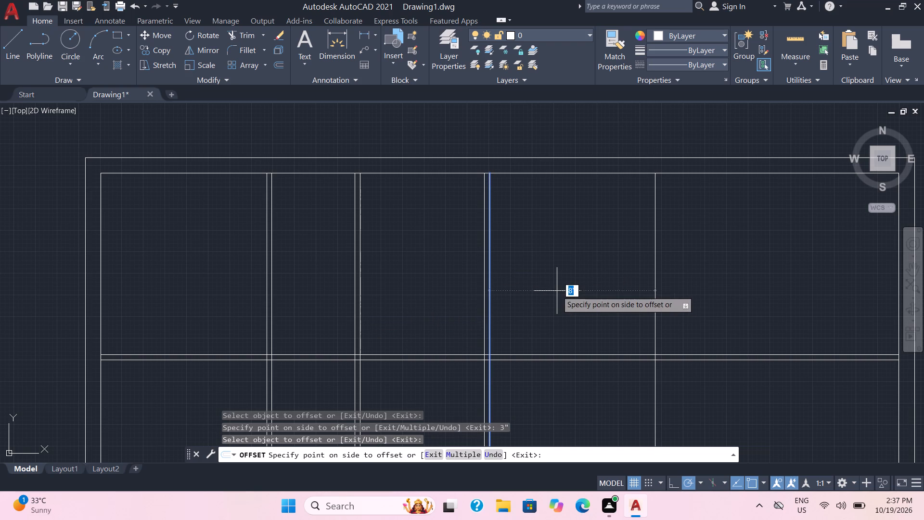
key(4)
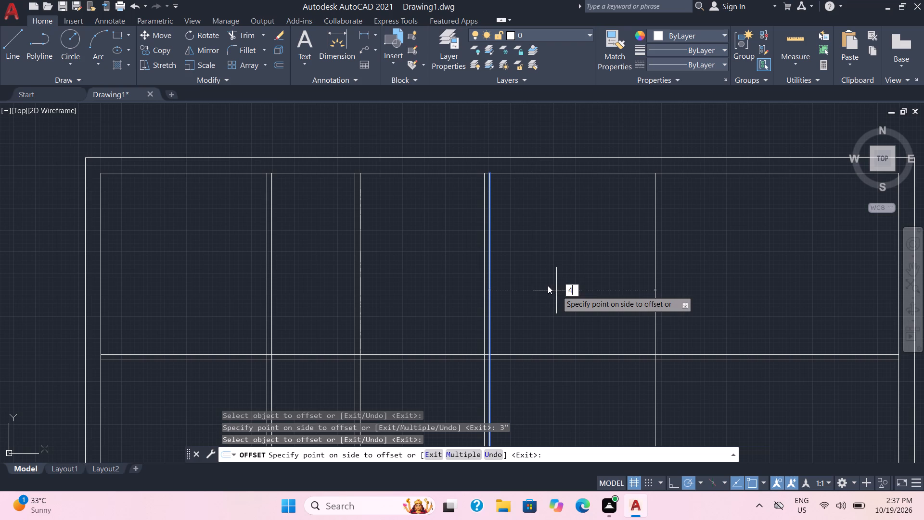
key(apostrophe)
key(Return)
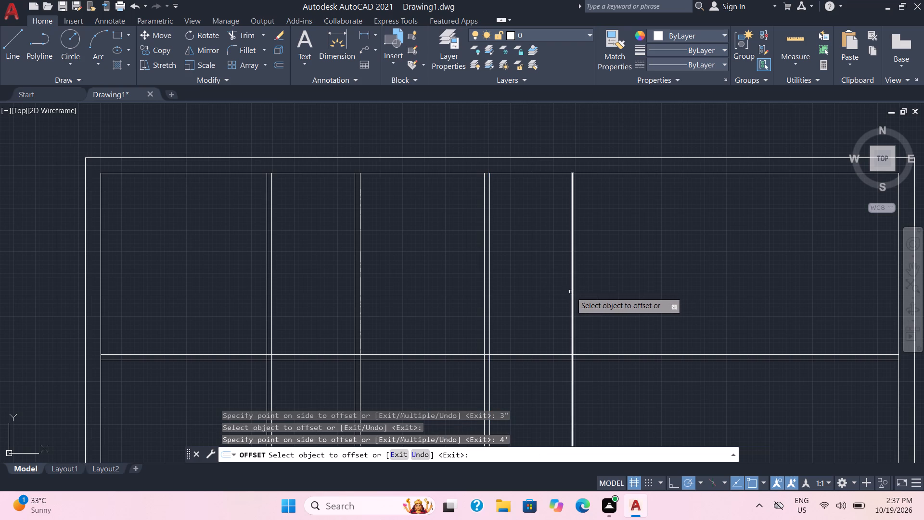
Offset the new vertical line 3" to the right to form the fourth vertical partition wall.
click(571, 292)
key(3)
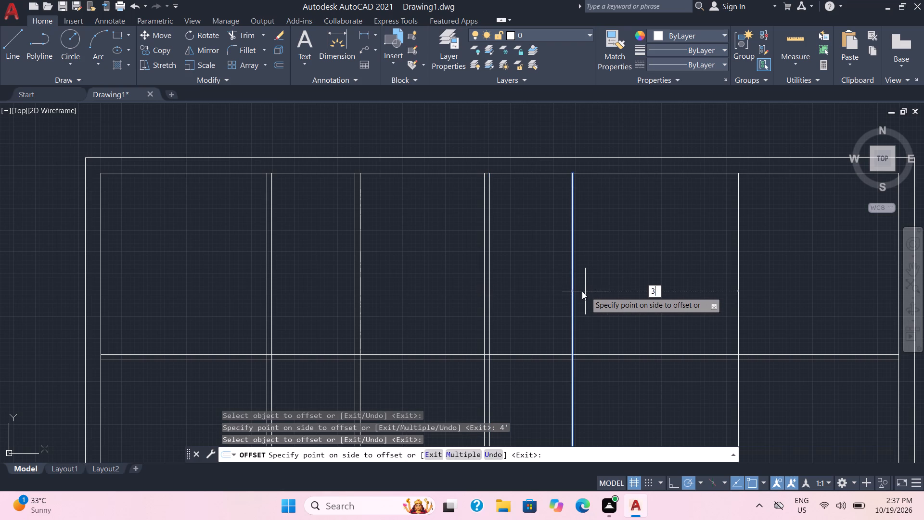
key(shift+quotedbl)
key(Return)
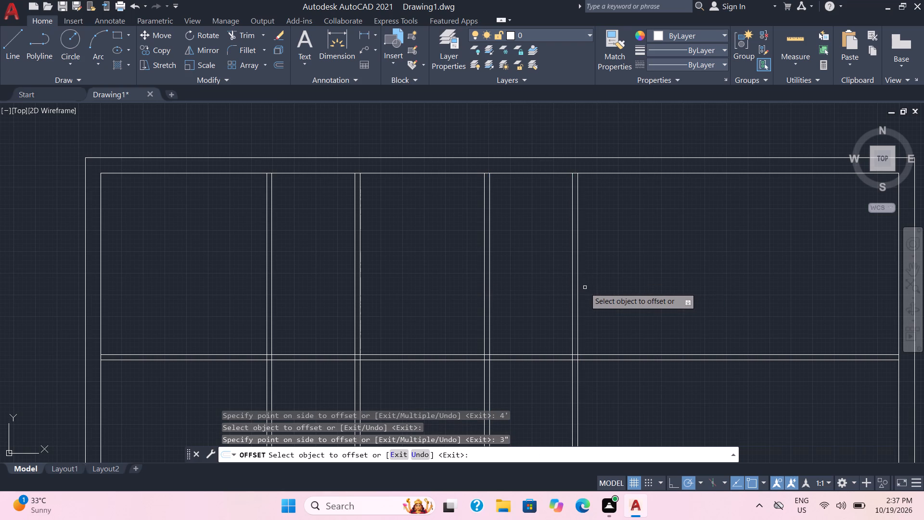
Offset the fourth vertical partition's right line 9' to the right.
click(578, 297)
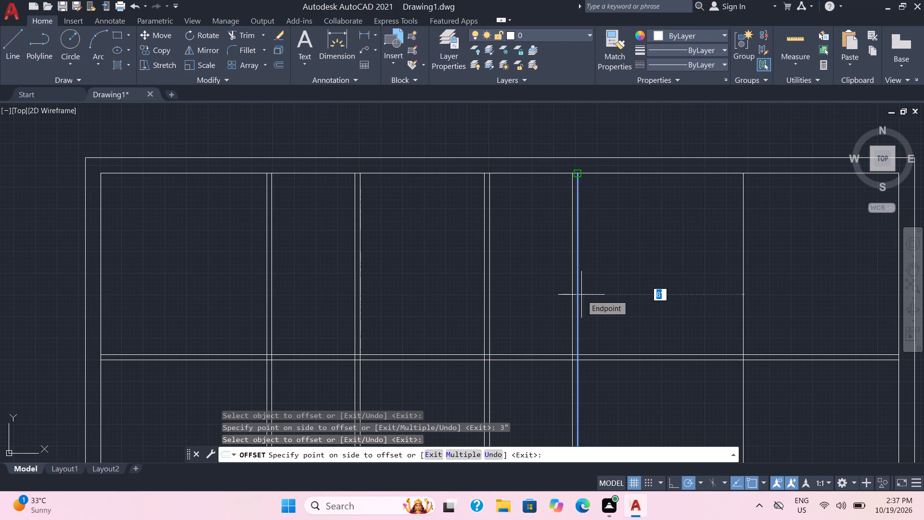
key(9)
key(shift+quotedbl)
key(BackSpace)
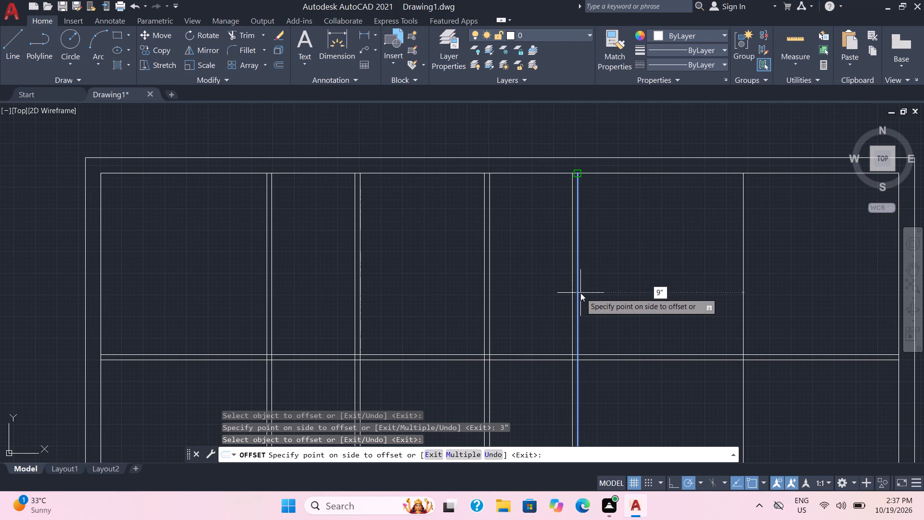
key(apostrophe)
key(Return)
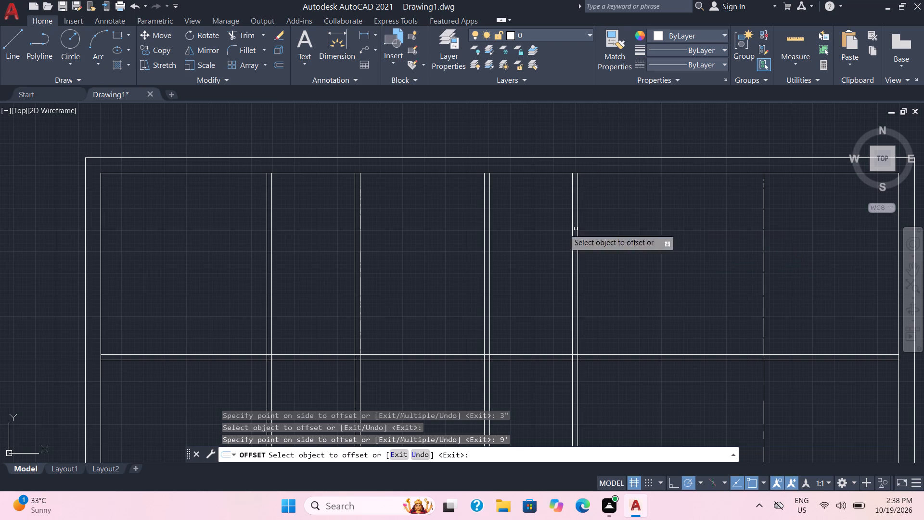
Quick-measure the room between the second and third vertical partitions in the plan's top row.
scroll(923, 0, down, 2)
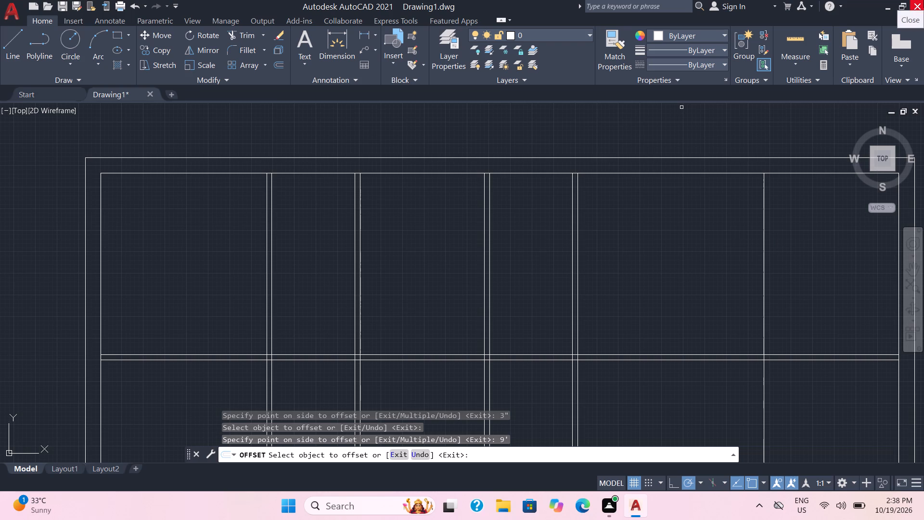
scroll(923, 0, down, 2)
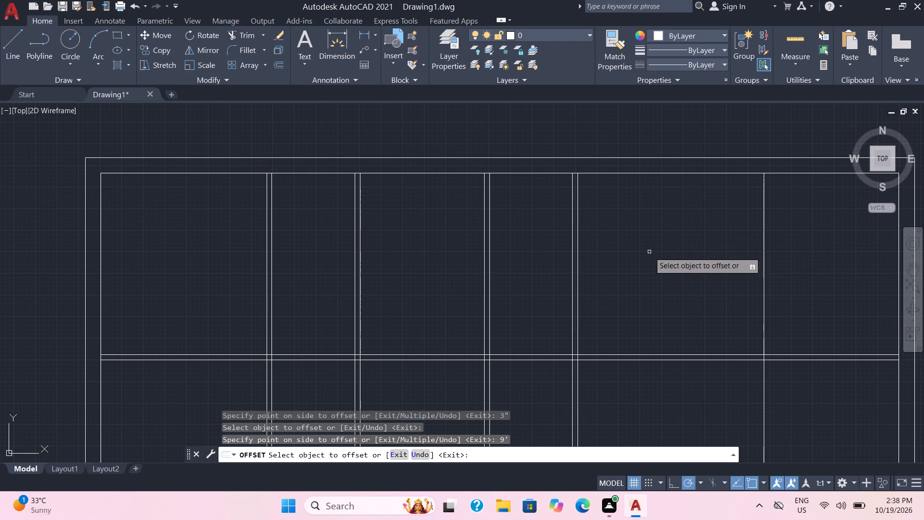
scroll(640, 259, down, 1)
scroll(602, 266, down, 1)
scroll(560, 263, up, 1)
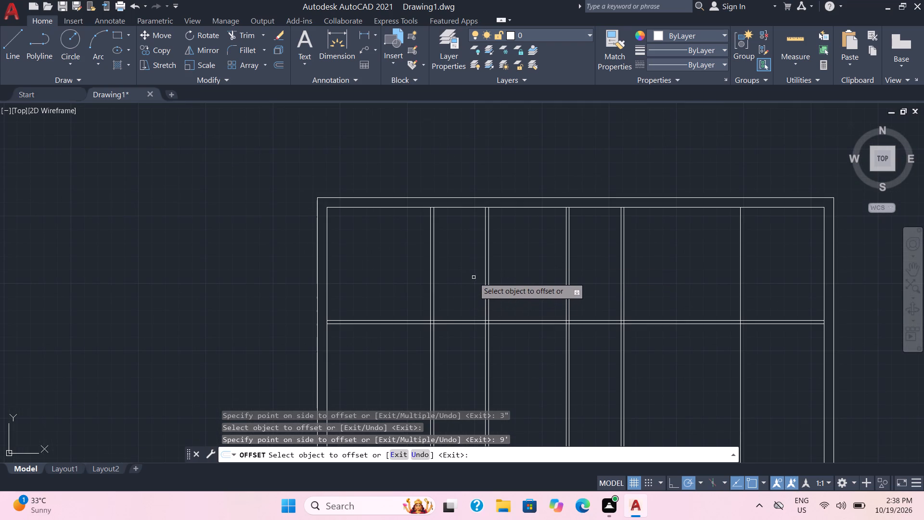
scroll(639, 312, down, 1)
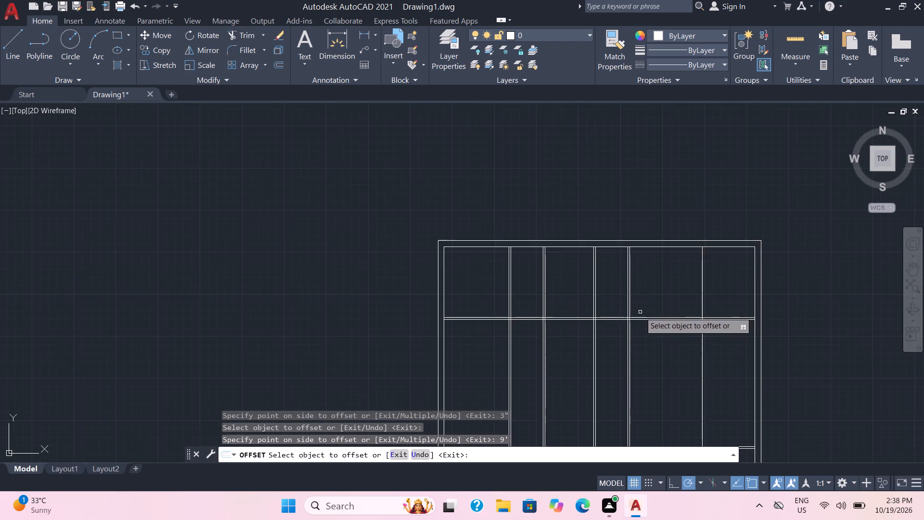
scroll(655, 312, down, 3)
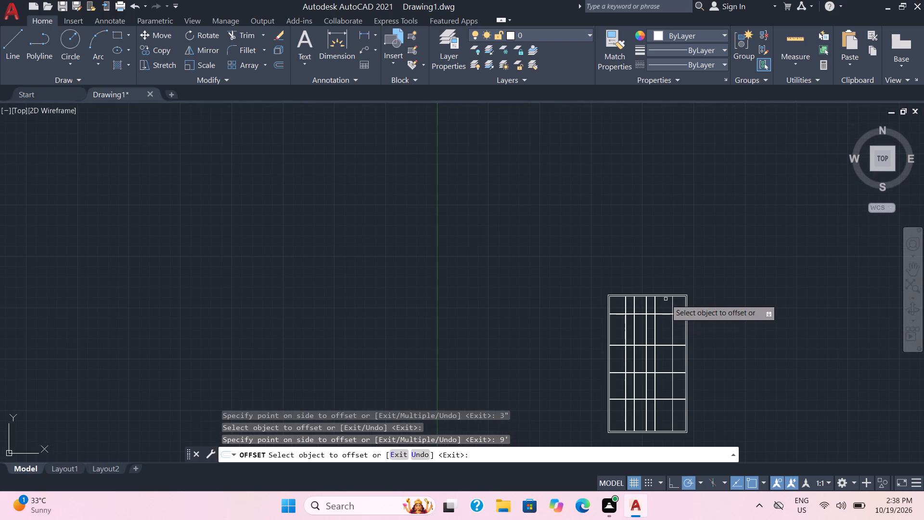
scroll(649, 302, up, 1)
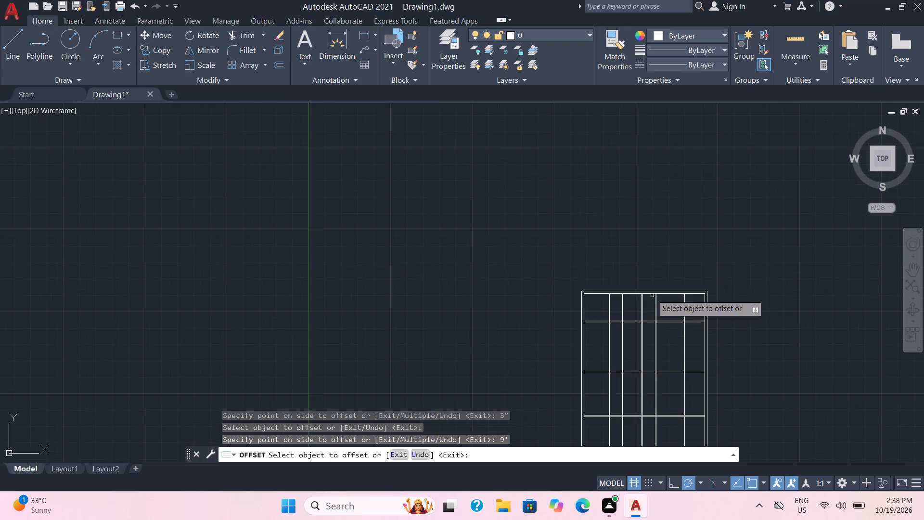
scroll(655, 287, up, 3)
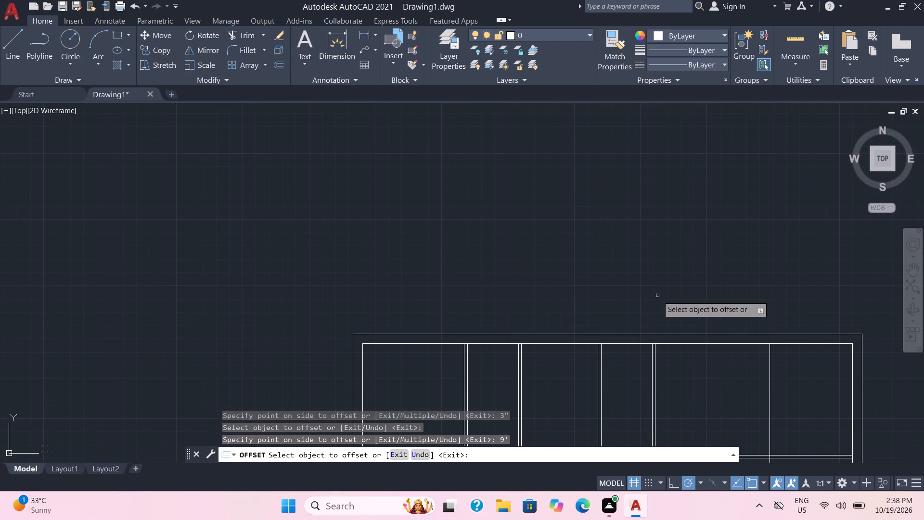
middle_drag(656, 273, 584, 114)
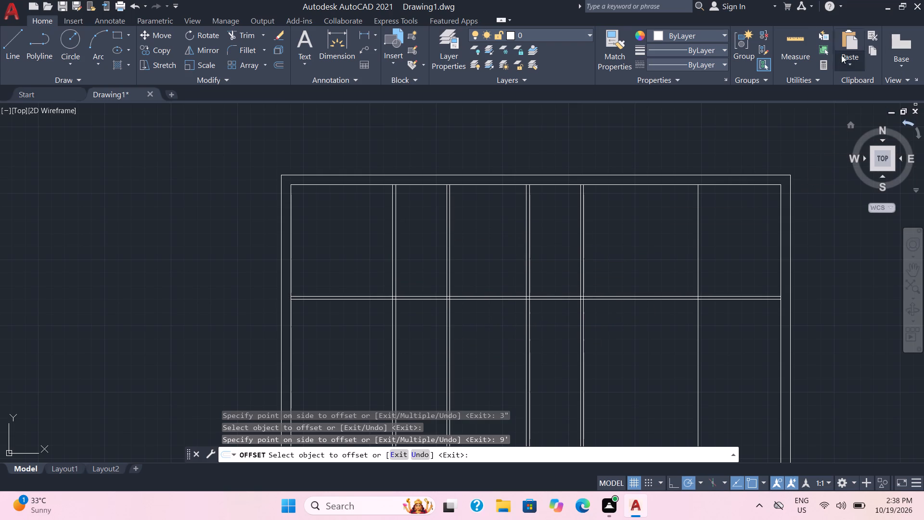
click(794, 39)
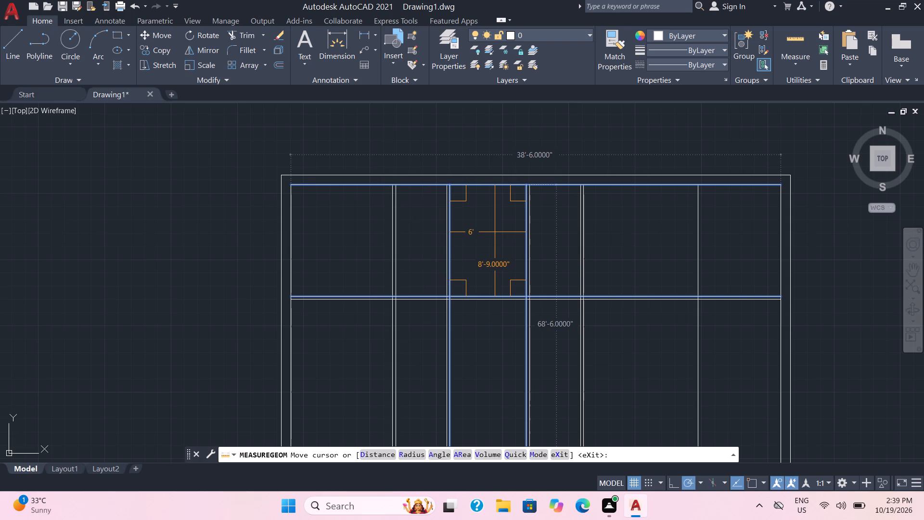
scroll(495, 231, down, 1)
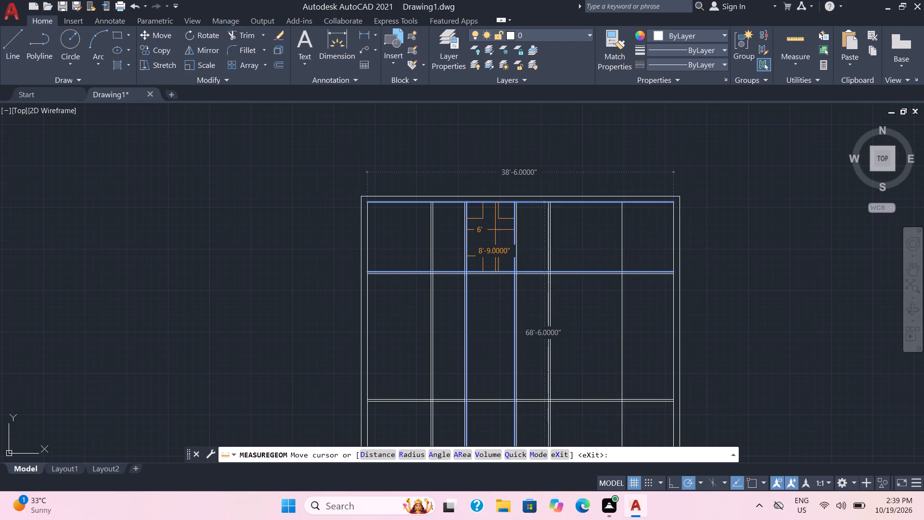
key(Escape)
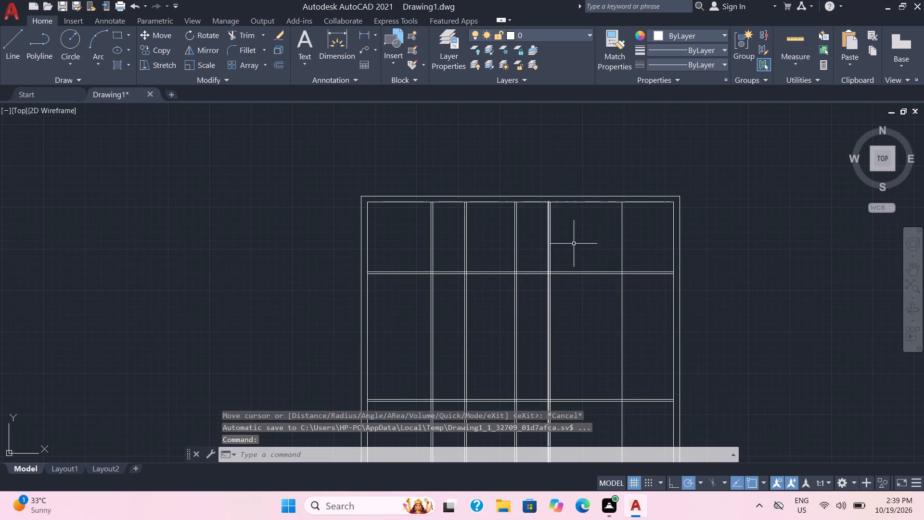
Trim both lines of the third vertical partition out of the top row, between the outer wall and the first horizontal partition.
scroll(553, 248, up, 1)
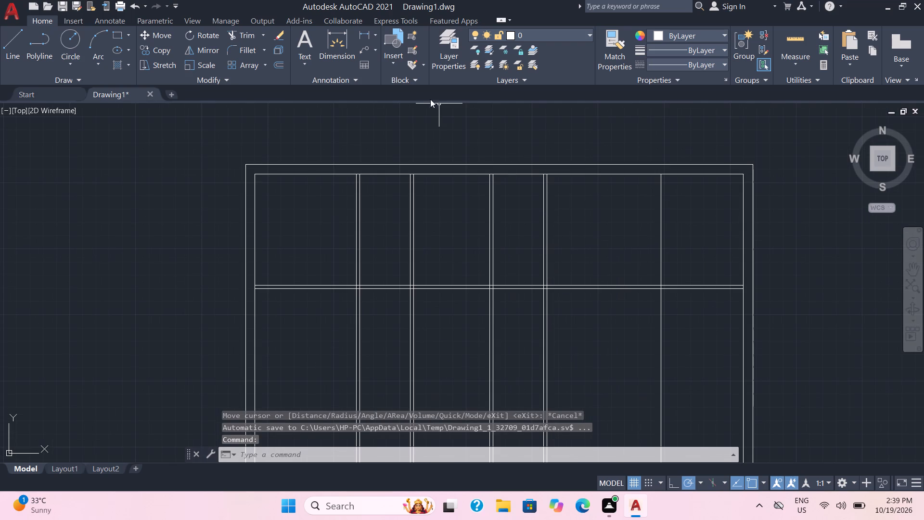
click(251, 29)
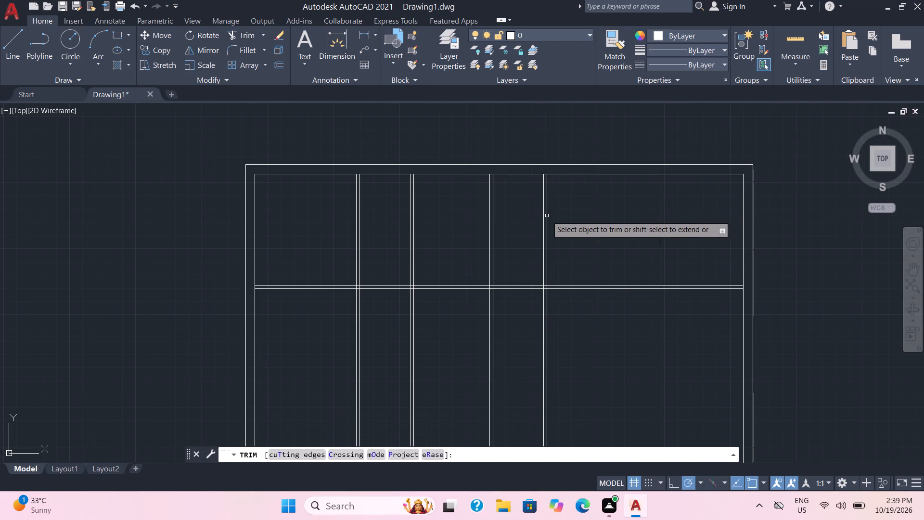
drag(475, 223, 526, 223)
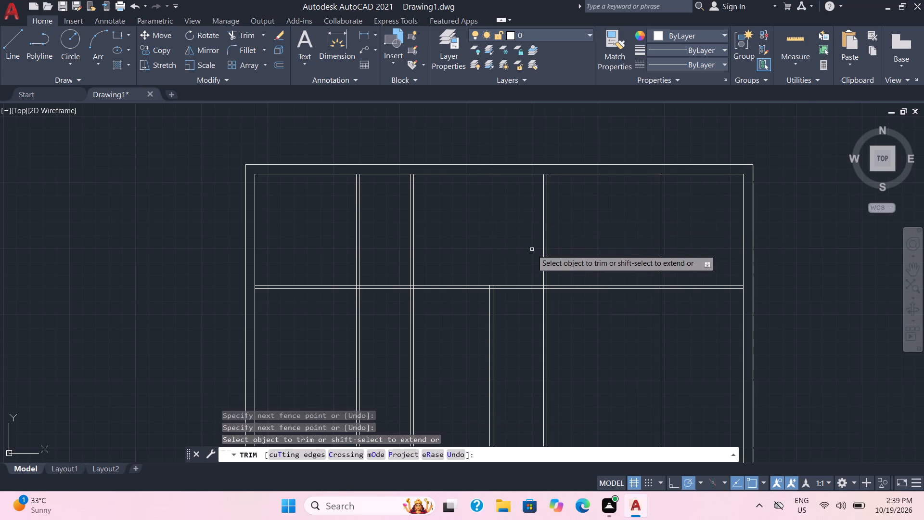
key(Escape)
Quick-measure the merged top-row room between the second and fourth vertical partitions.
click(792, 43)
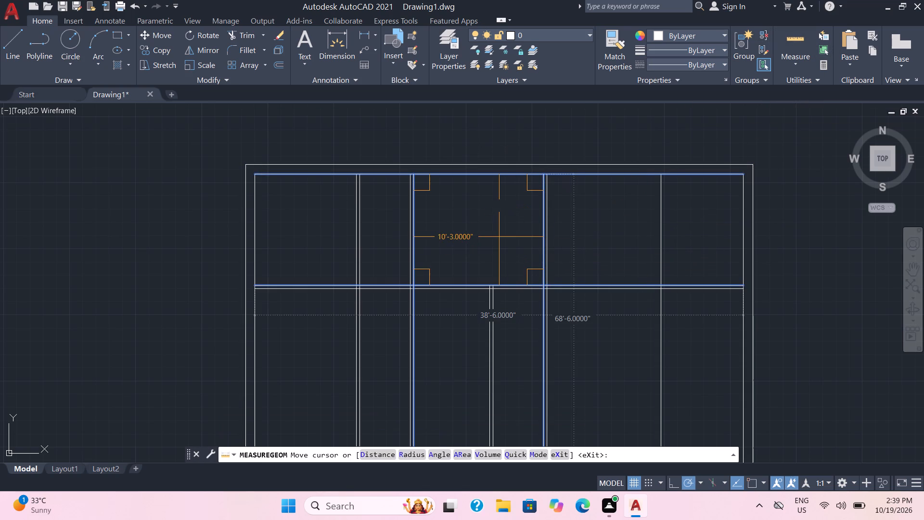
key(Escape)
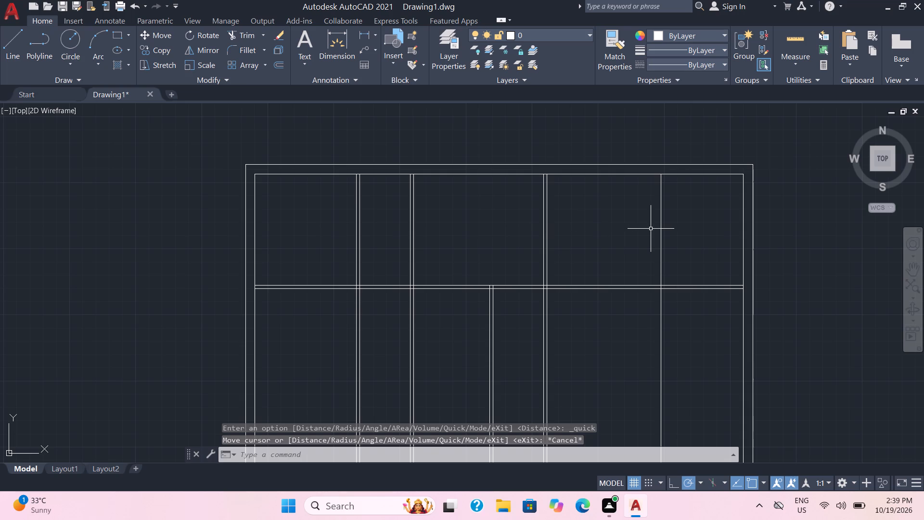
key(Escape)
Offset the fourth vertical partition's right line 4' to the right.
scroll(565, 242, up, 2)
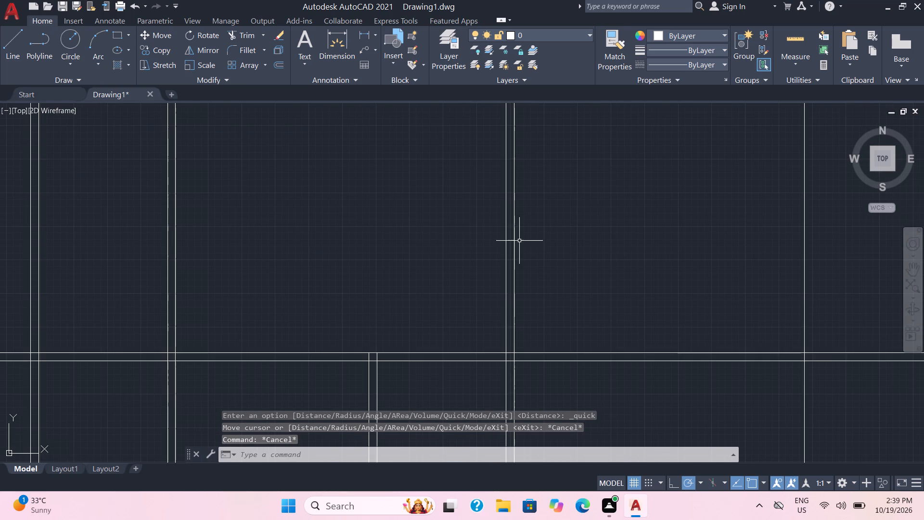
key(o)
key(Return)
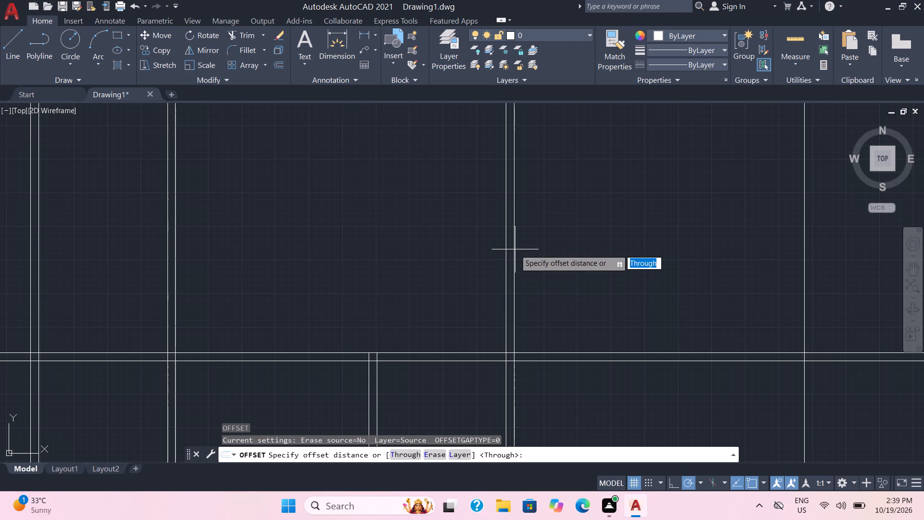
key(4)
key(apostrophe)
key(Return)
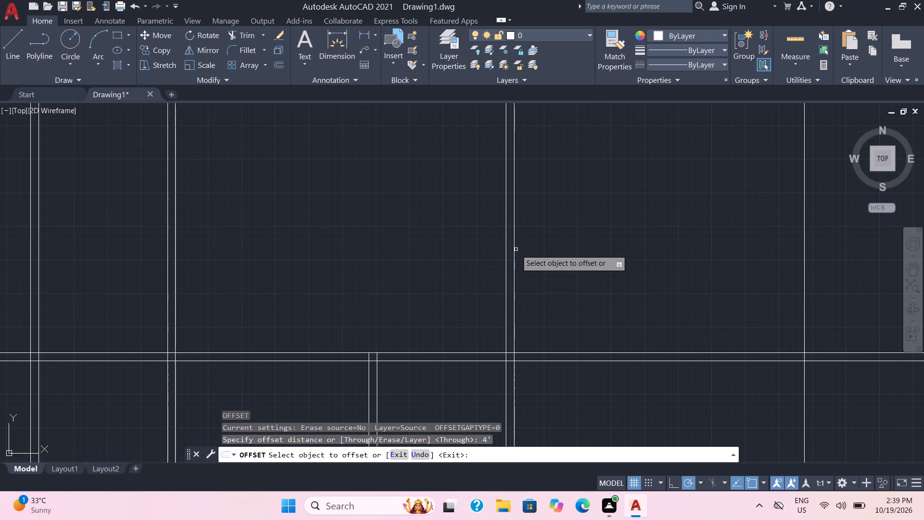
click(514, 255)
click(599, 244)
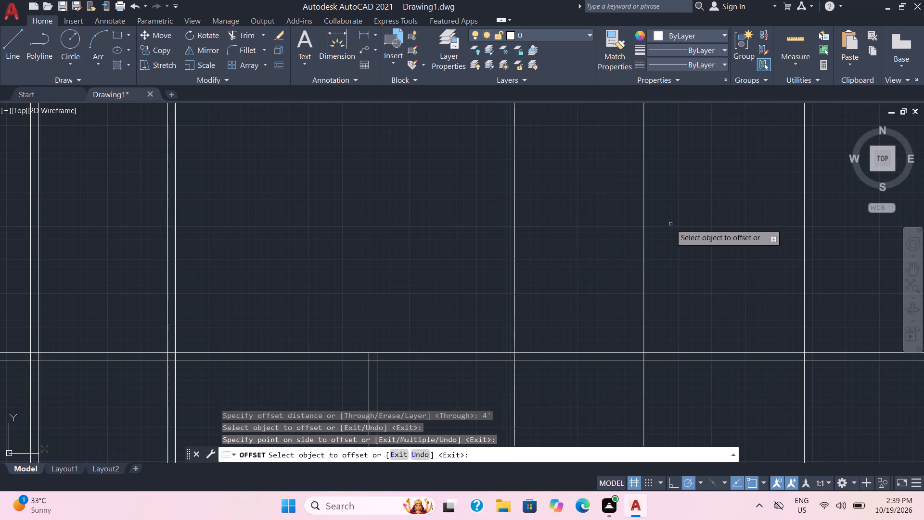
Offset the new vertical line 3" to the right to form the fifth vertical partition wall.
middle_drag(671, 224, 592, 288)
click(562, 288)
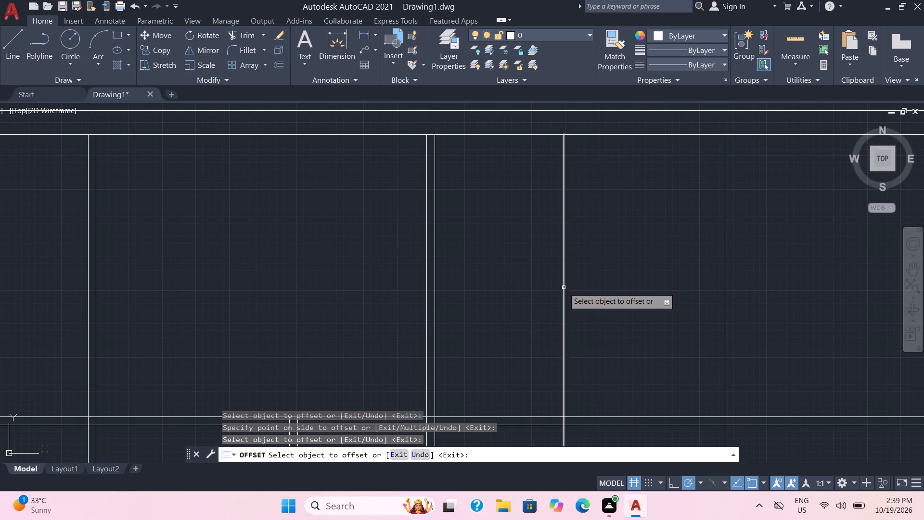
click(565, 287)
key(3)
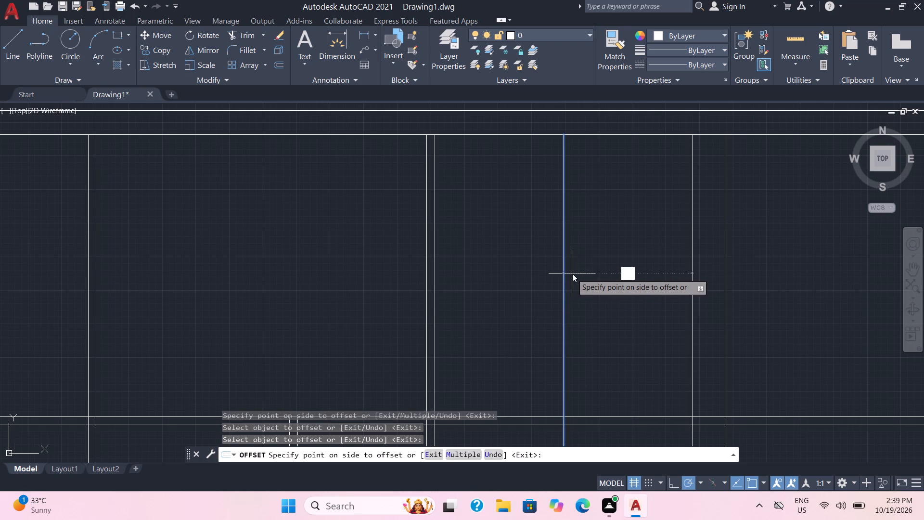
key(shift+quotedbl)
key(Return)
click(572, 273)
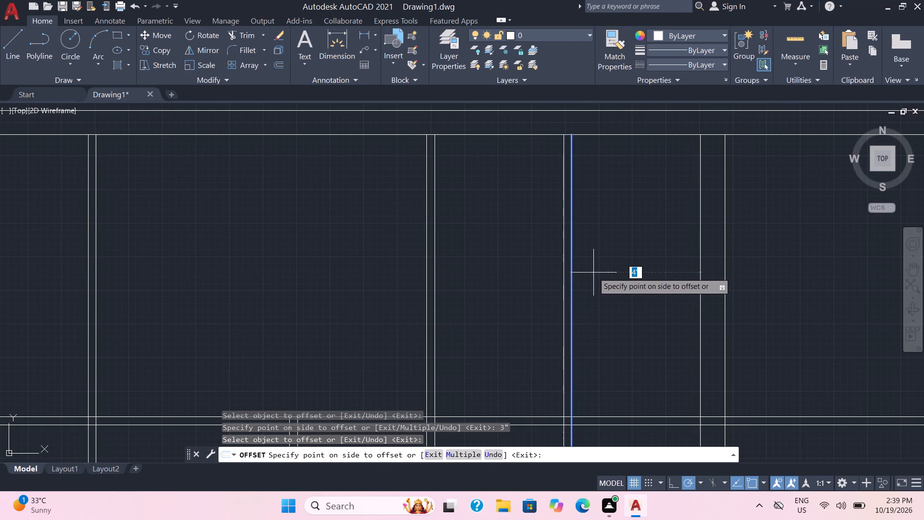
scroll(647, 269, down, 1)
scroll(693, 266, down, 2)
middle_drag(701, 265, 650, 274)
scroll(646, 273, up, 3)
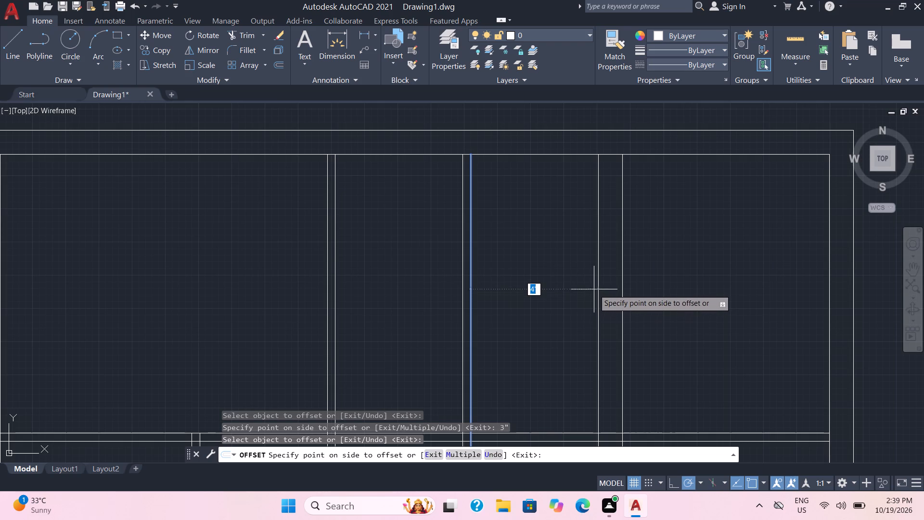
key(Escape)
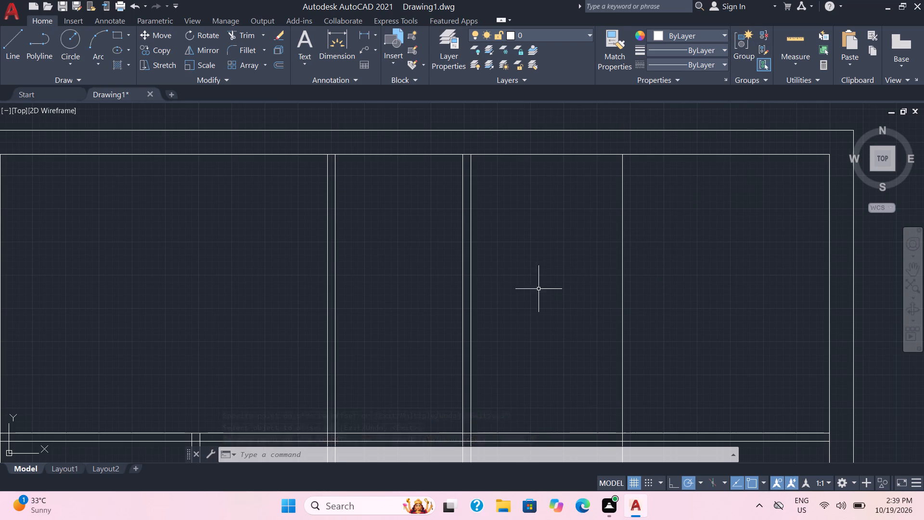
Trim the rightmost single vertical line out of the top row, between the outer wall and the first horizontal partition.
scroll(578, 265, down, 3)
scroll(517, 291, down, 1)
middle_drag(517, 291, 550, 288)
scroll(611, 276, up, 2)
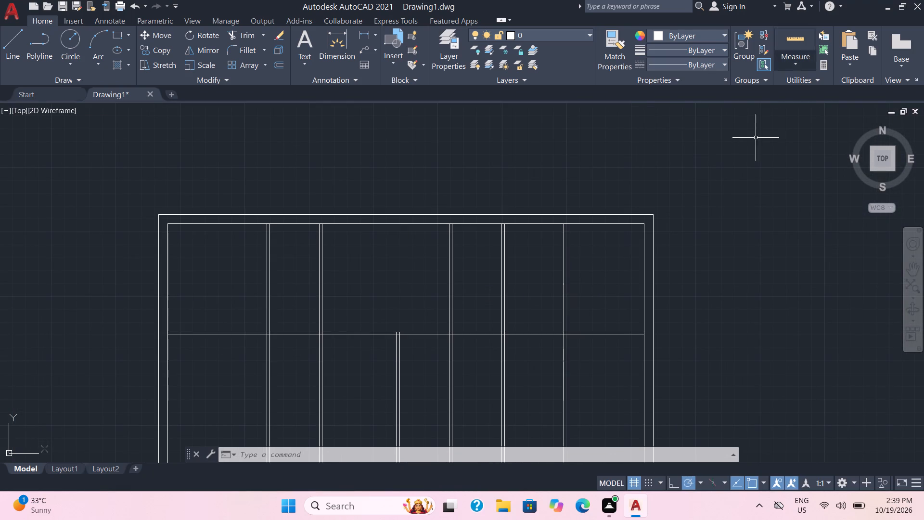
click(248, 36)
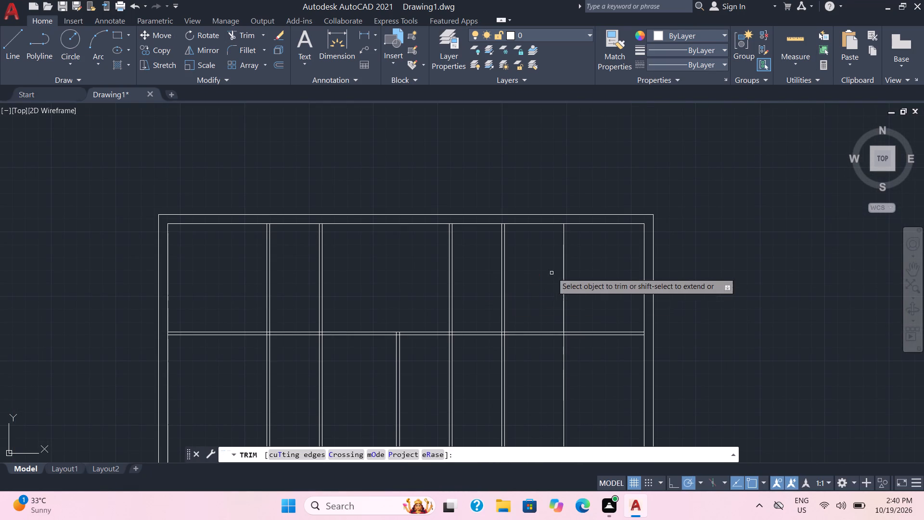
drag(557, 268, 597, 301)
Trim both lines of the first vertical partition out of the top row, between the outer wall and the first horizontal partition.
scroll(590, 215, down, 1)
middle_drag(480, 252, 503, 253)
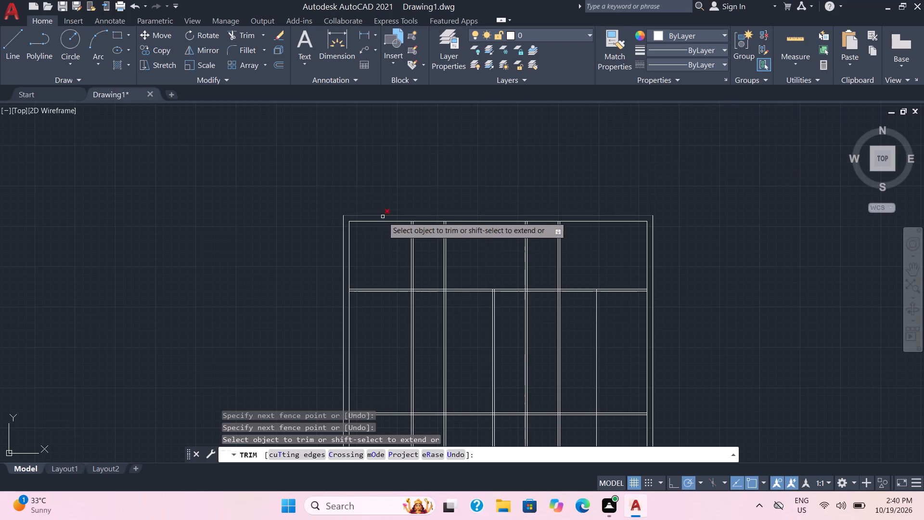
scroll(404, 249, up, 2)
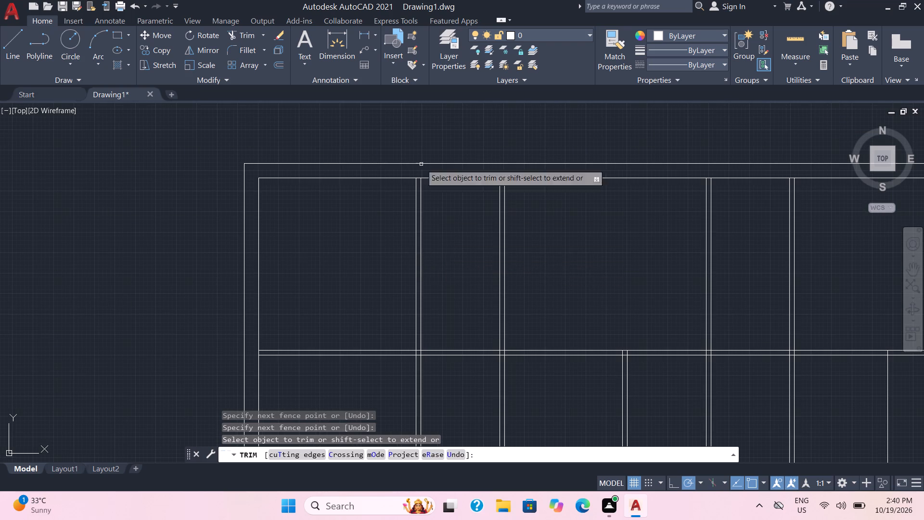
drag(441, 244, 297, 299)
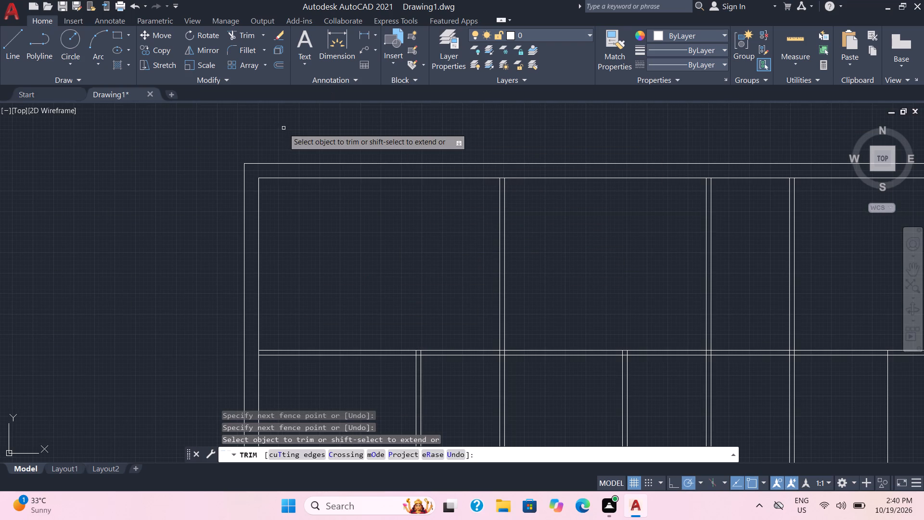
key(Escape)
Offset the left outer wall's inner line 9' to the right.
key(o)
key(Return)
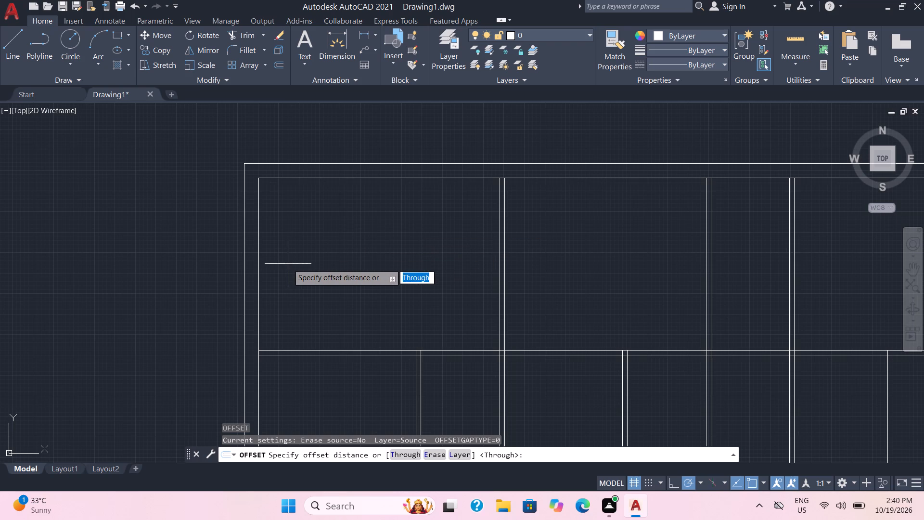
key(9)
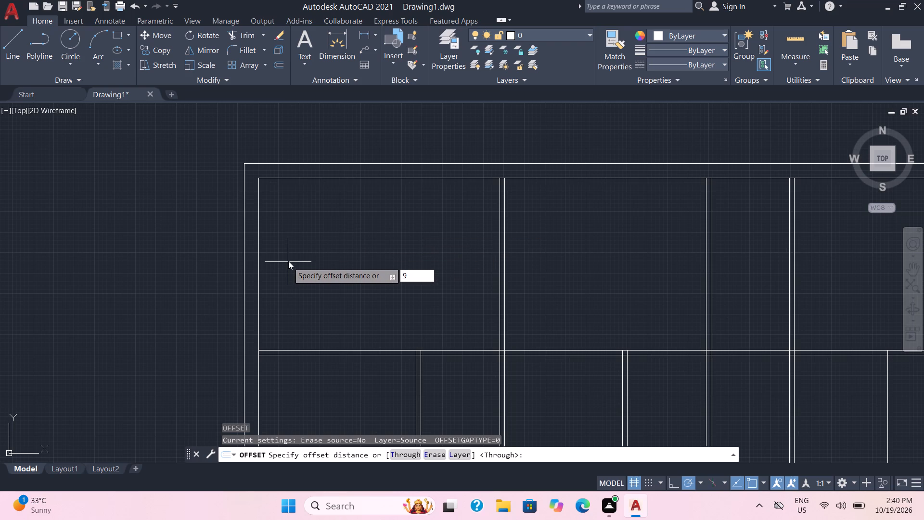
key(apostrophe)
key(Return)
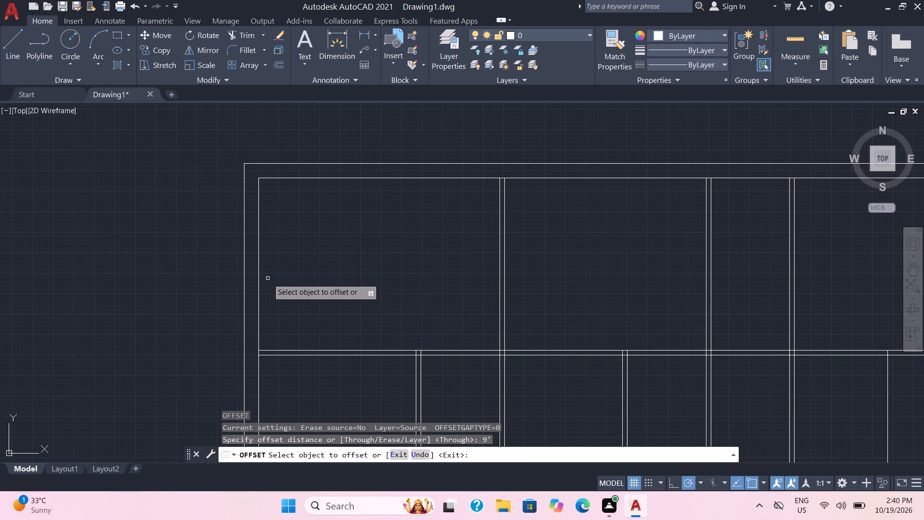
click(258, 284)
click(363, 268)
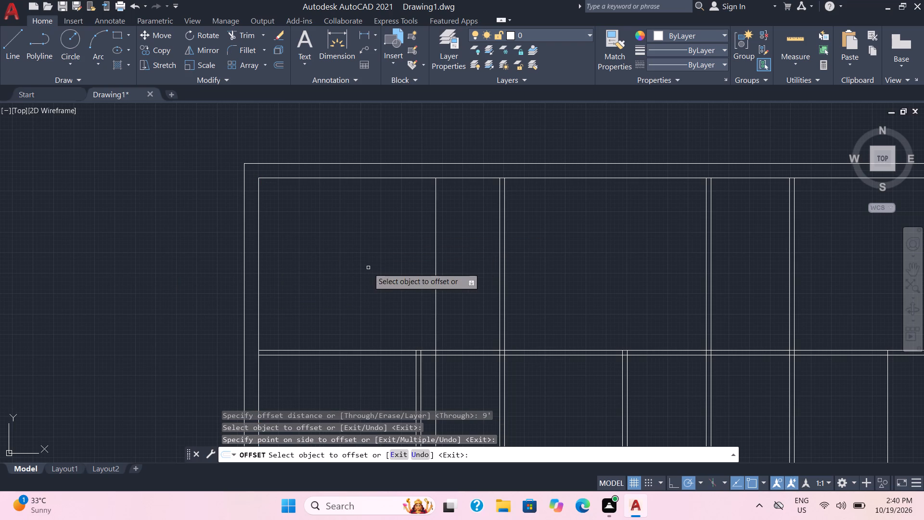
Offset the new vertical line 3" to the left to form a partition in the top row.
click(436, 271)
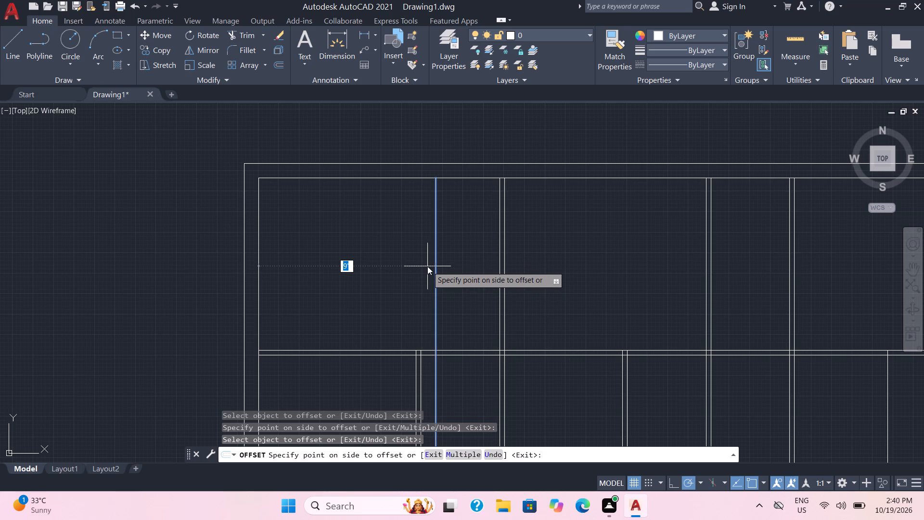
key(3)
key(shift+quotedbl)
key(Return)
click(428, 265)
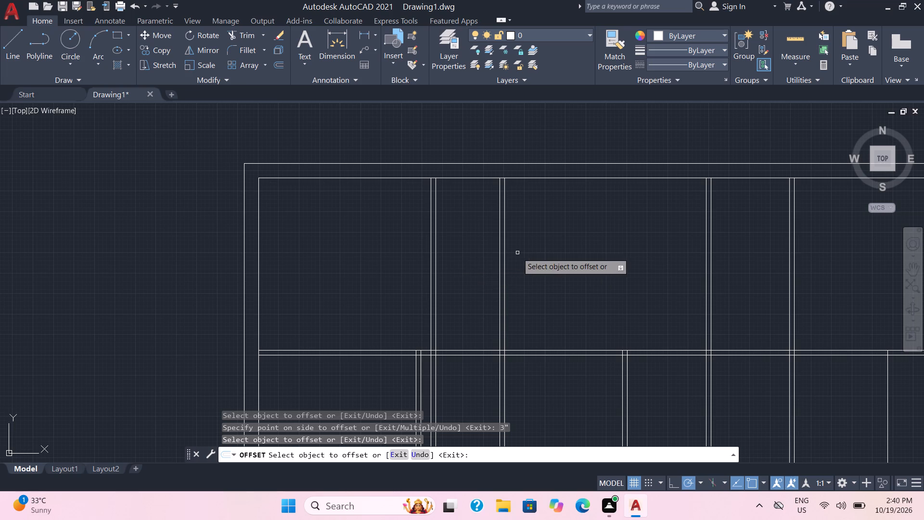
Trim both lines of the old second vertical partition out of the top row, just right of the new 3" partition.
click(241, 33)
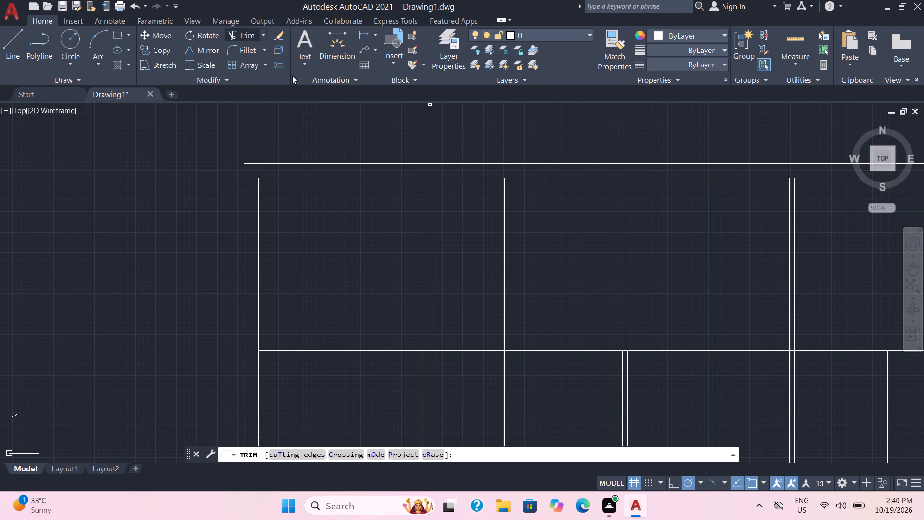
drag(455, 251, 577, 278)
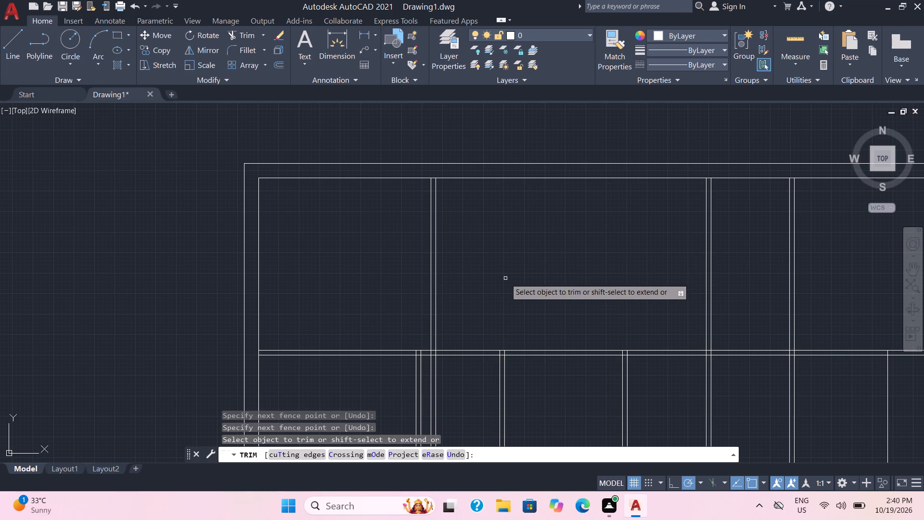
key(Escape)
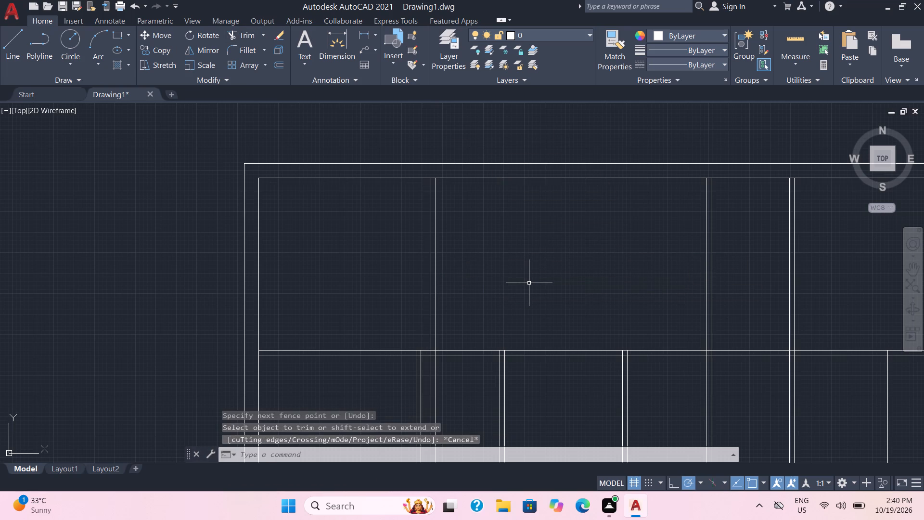
Offset the new partition's right line 4' to the right.
key(o)
key(Return)
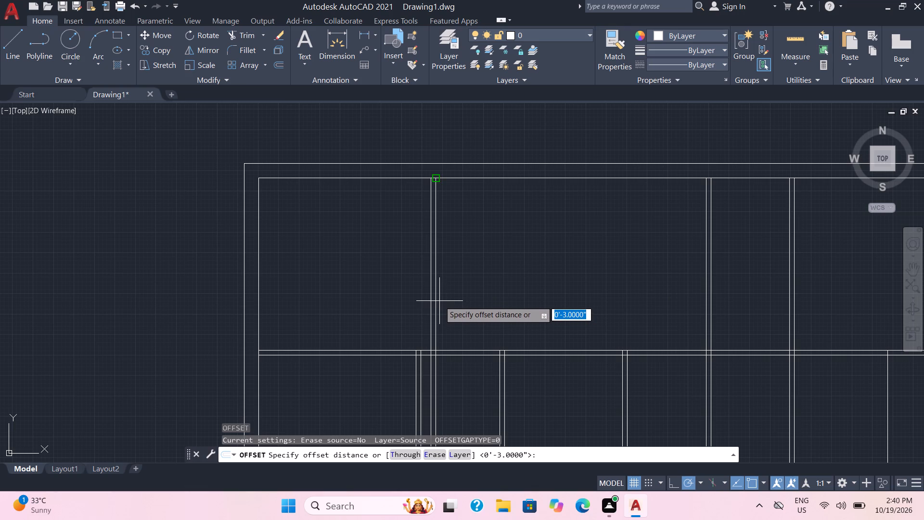
key(4)
key(apostrophe)
key(Return)
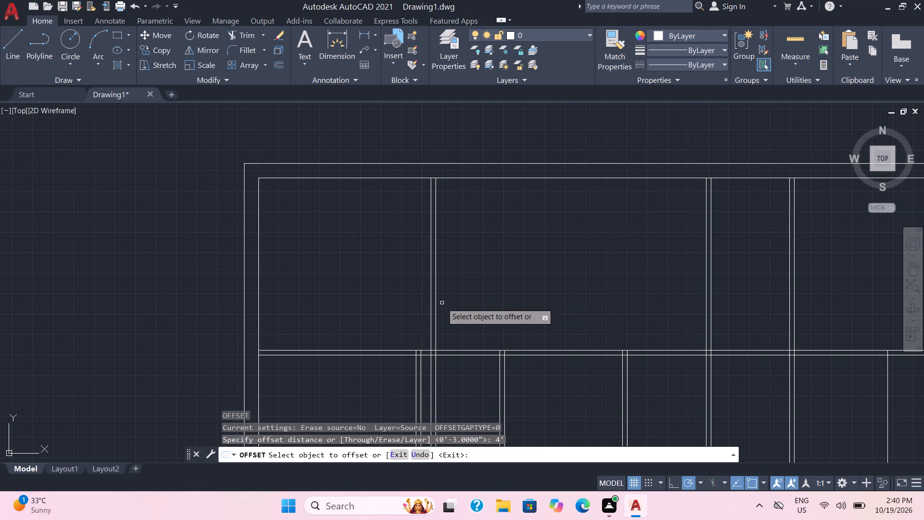
click(436, 306)
click(505, 298)
Offset the line just created 3" to the left to form the next top-row partition.
click(513, 298)
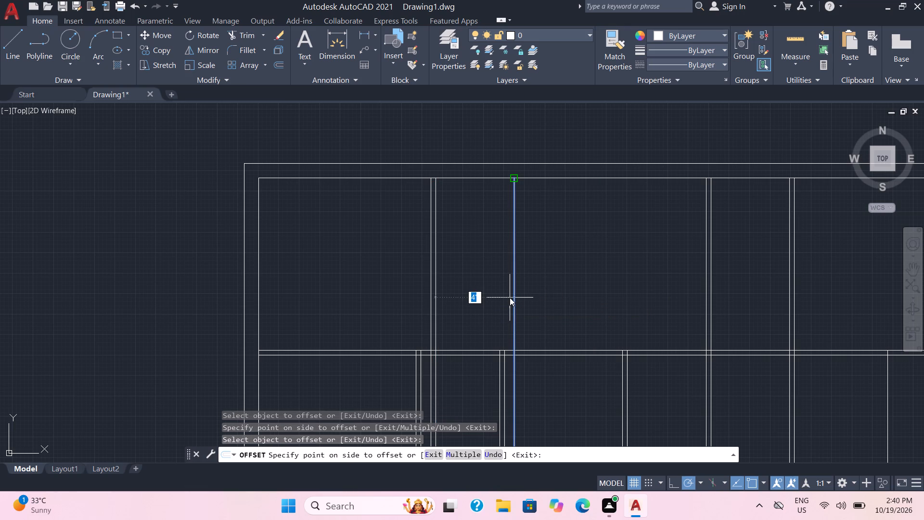
key(3)
key(shift+quotedbl)
key(Return)
click(510, 298)
scroll(577, 282, down, 1)
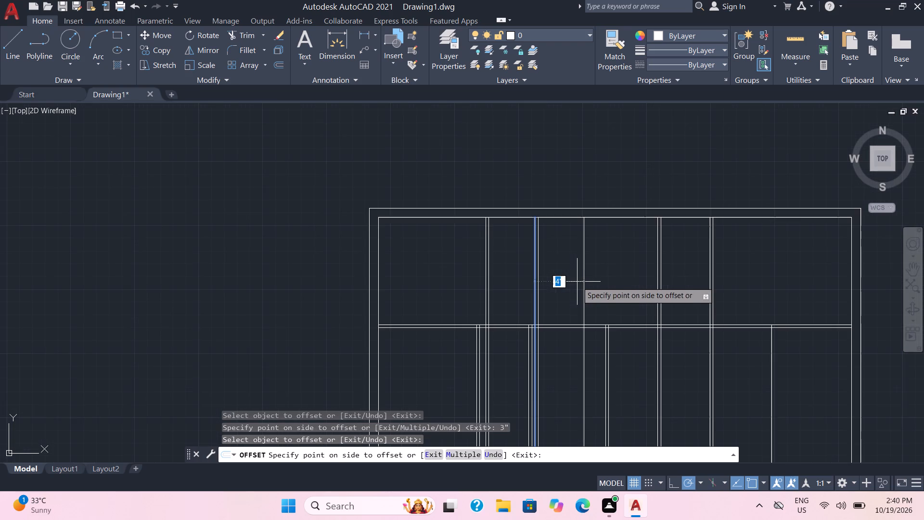
scroll(587, 275, up, 1)
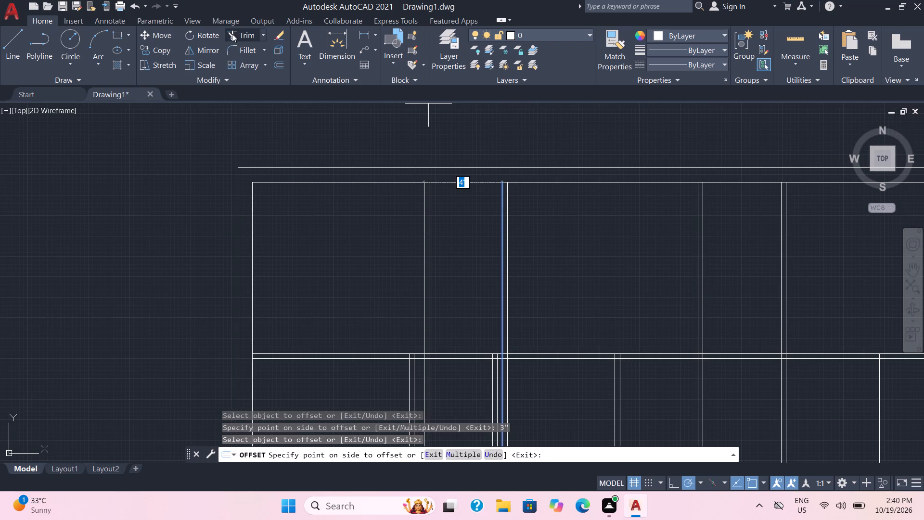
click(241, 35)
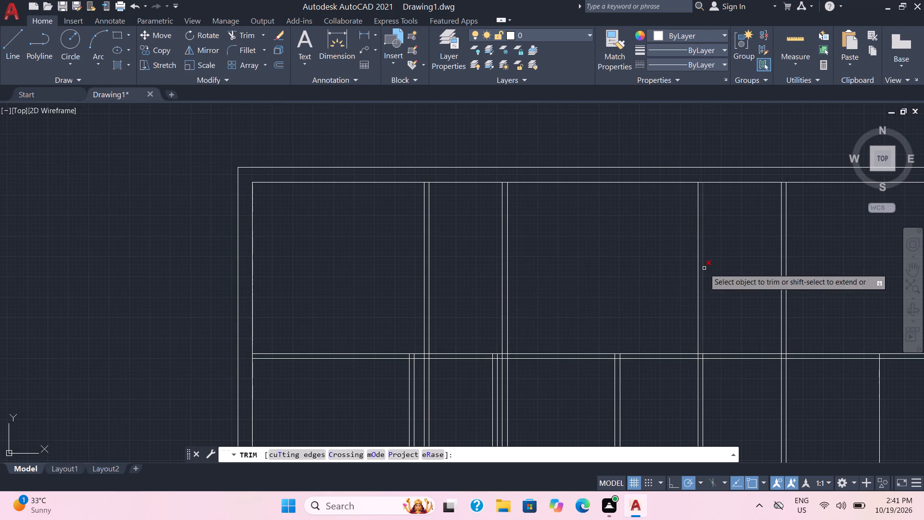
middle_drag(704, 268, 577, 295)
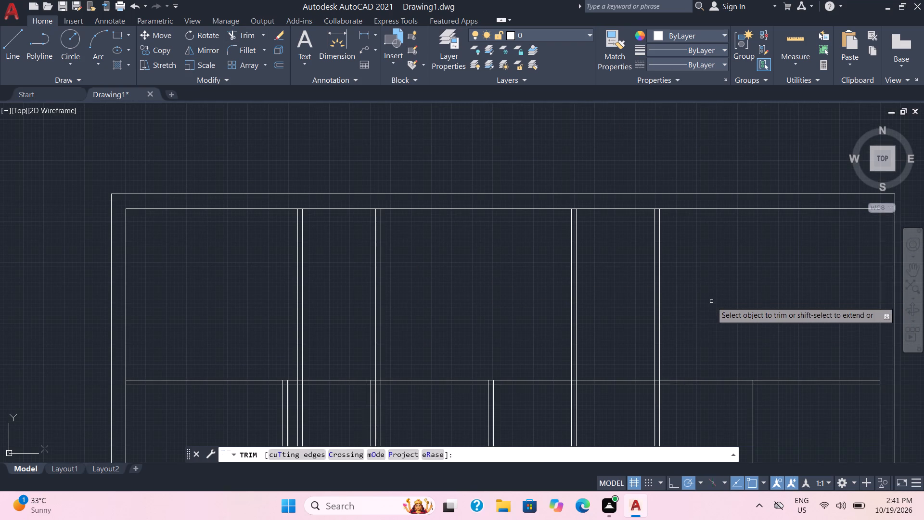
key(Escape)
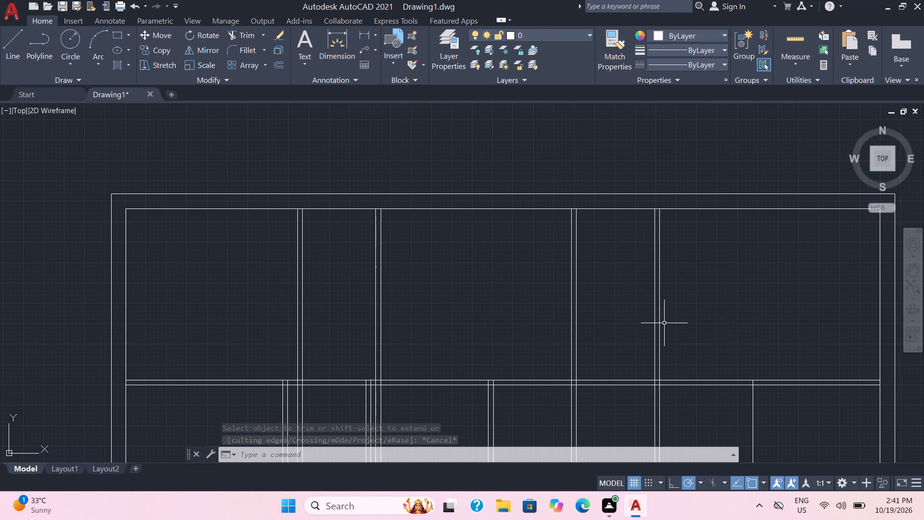
Trim all vertical partition lines out of the second row, just below the first horizontal partition, with one fence across them.
middle_drag(715, 327, 627, 323)
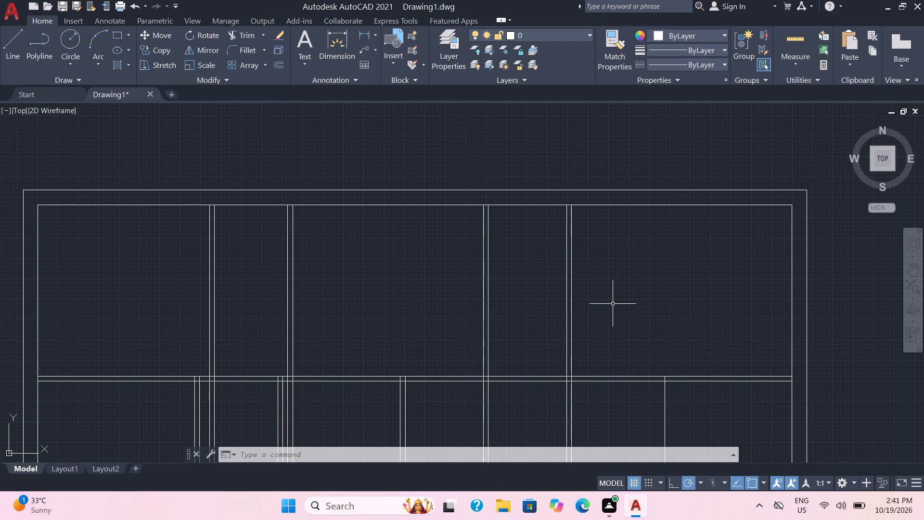
middle_drag(645, 282, 600, 306)
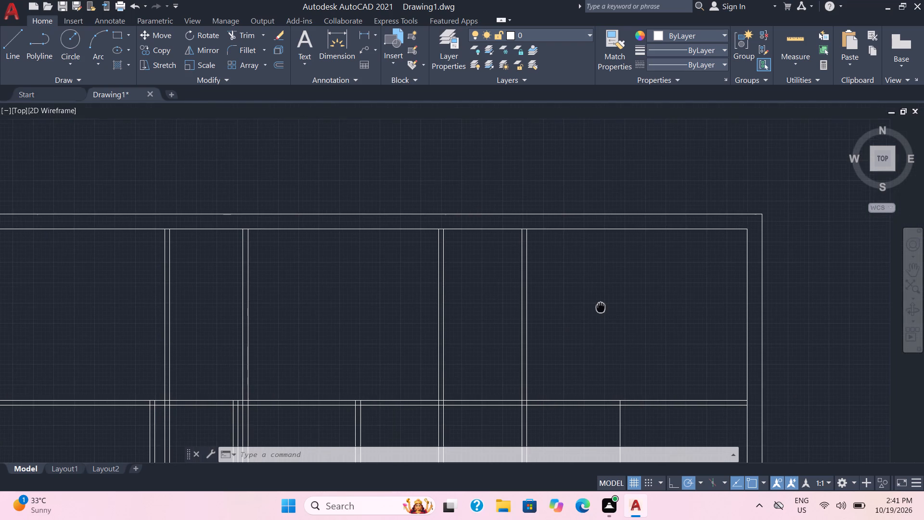
middle_drag(600, 306, 595, 296)
scroll(596, 291, down, 2)
middle_drag(604, 318, 615, 296)
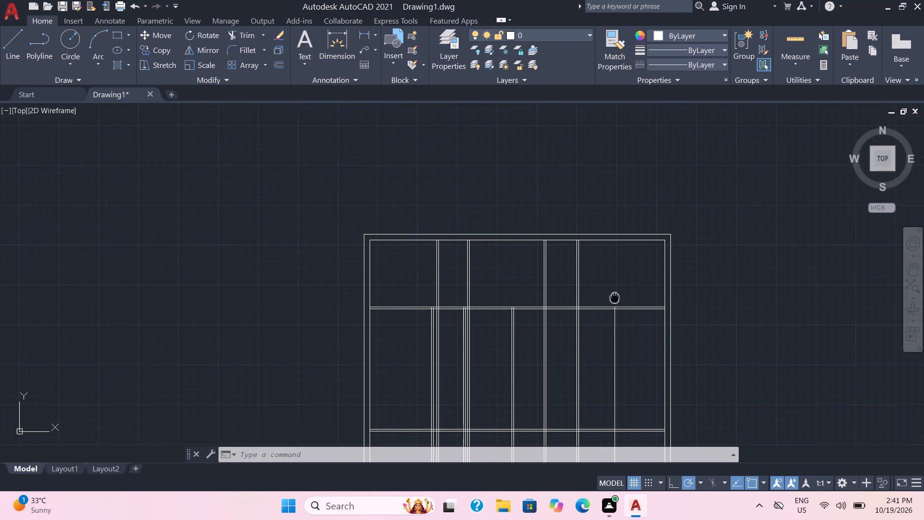
middle_drag(615, 296, 617, 294)
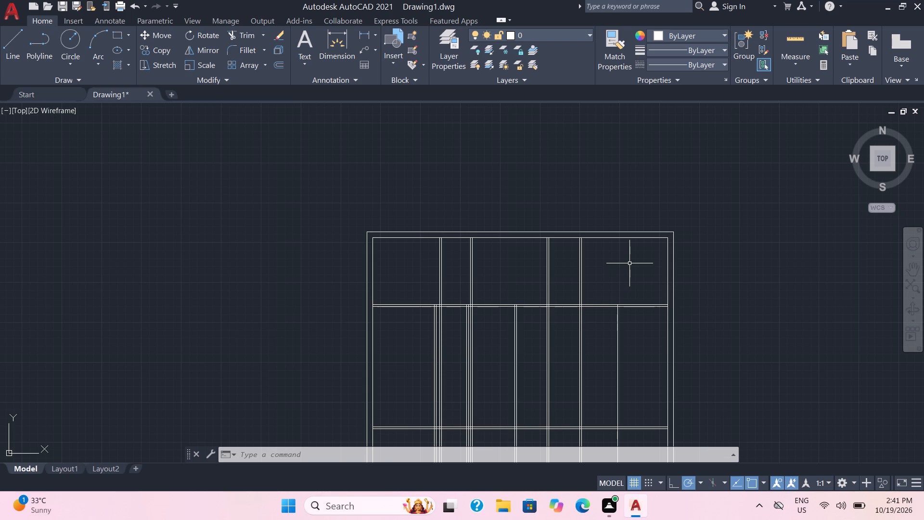
scroll(628, 259, up, 2)
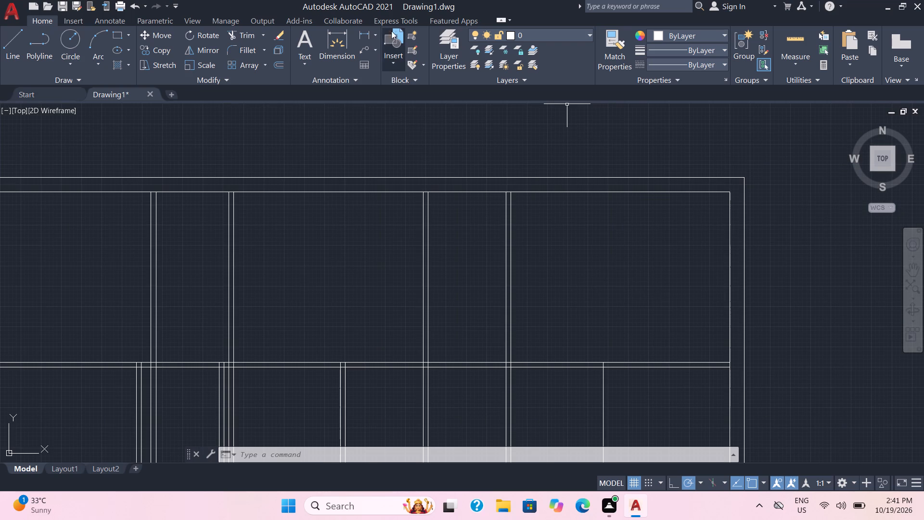
click(250, 33)
middle_drag(545, 258, 571, 125)
scroll(410, 269, up, 1)
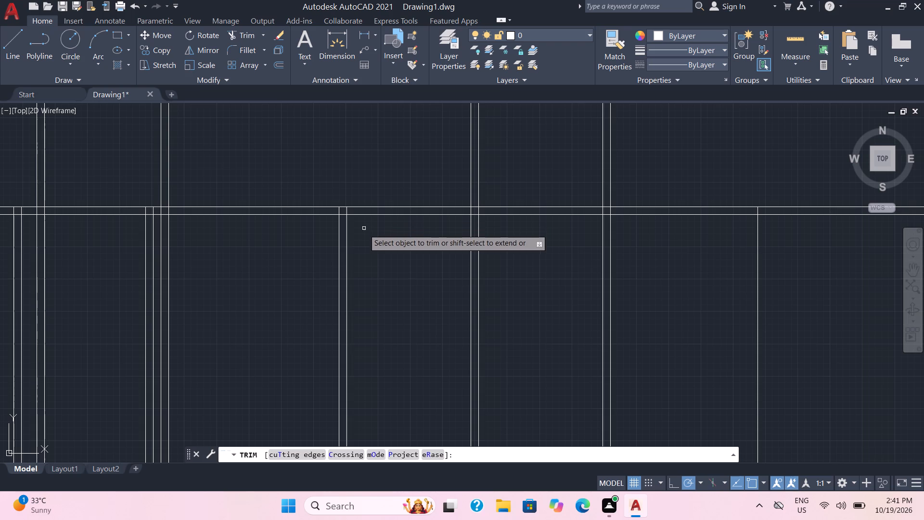
middle_drag(343, 261, 500, 252)
click(56, 308)
drag(57, 307, 437, 331)
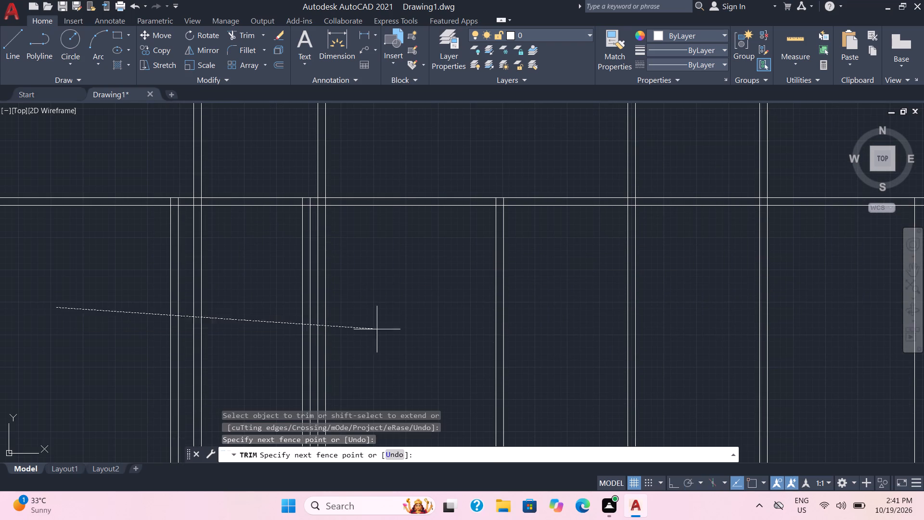
drag(437, 331, 911, 319)
scroll(535, 311, down, 2)
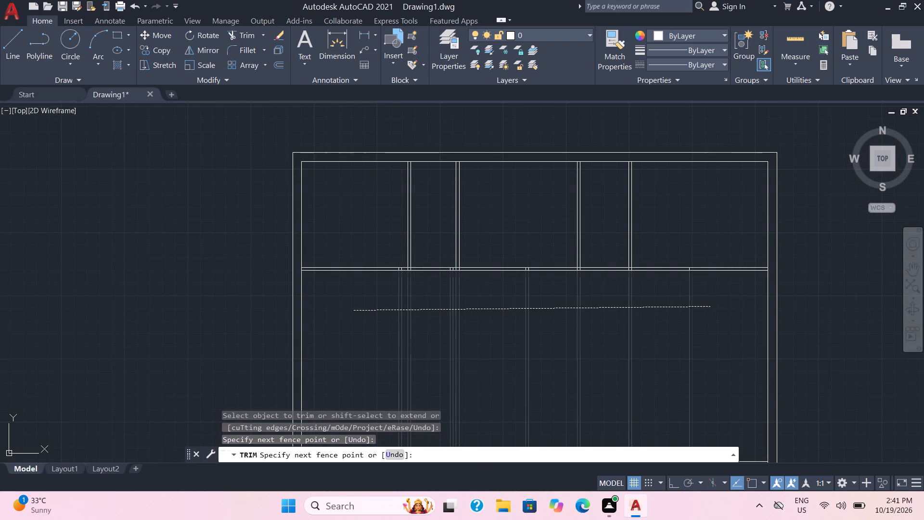
click(710, 307)
Trim the two leftover pairs of stub lines inside the first horizontal partition, just left of the first and second top-row vertical partitions.
scroll(413, 267, up, 4)
drag(274, 275, 275, 275)
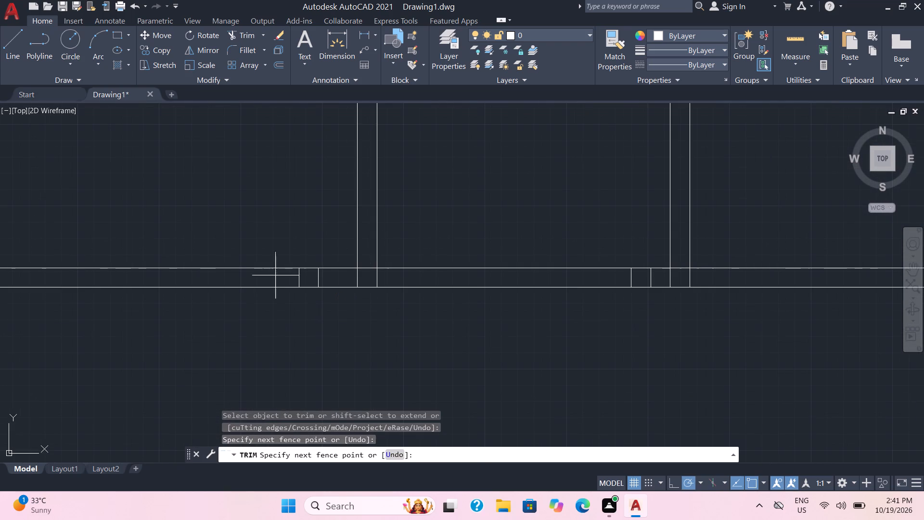
drag(275, 275, 320, 278)
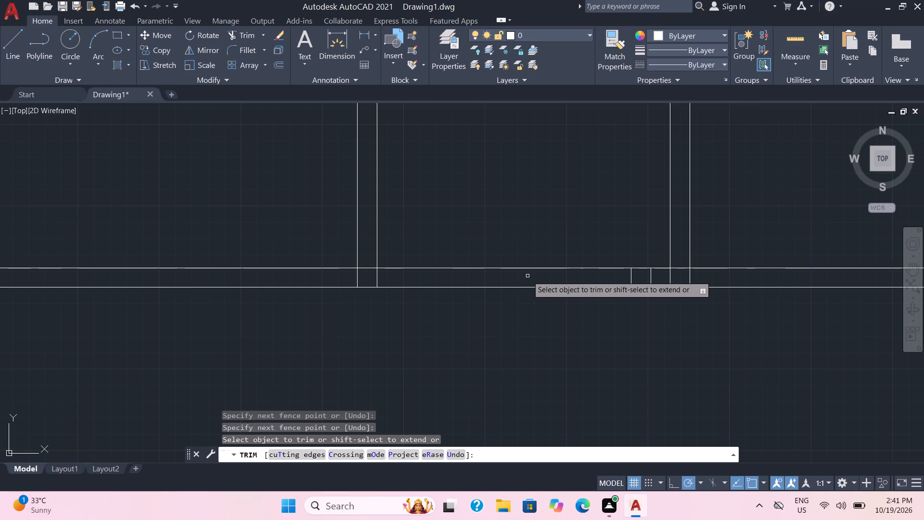
drag(589, 279, 590, 279)
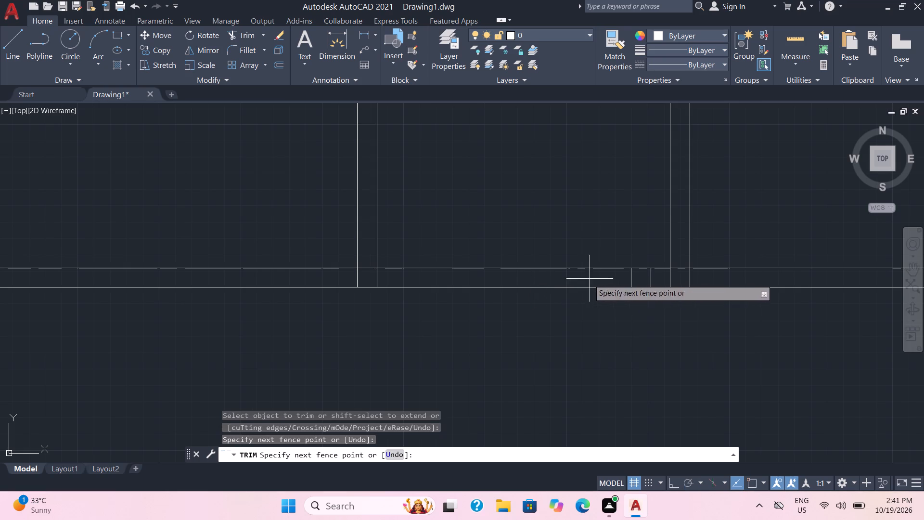
drag(590, 279, 654, 276)
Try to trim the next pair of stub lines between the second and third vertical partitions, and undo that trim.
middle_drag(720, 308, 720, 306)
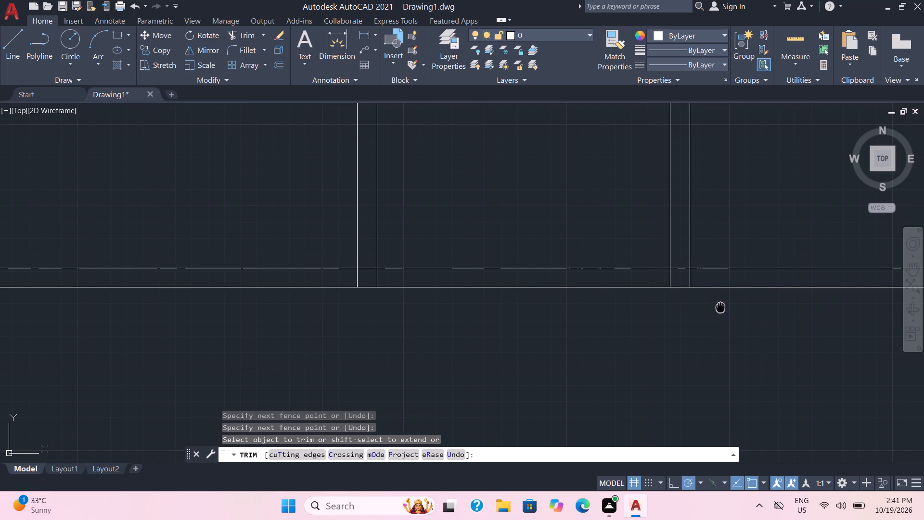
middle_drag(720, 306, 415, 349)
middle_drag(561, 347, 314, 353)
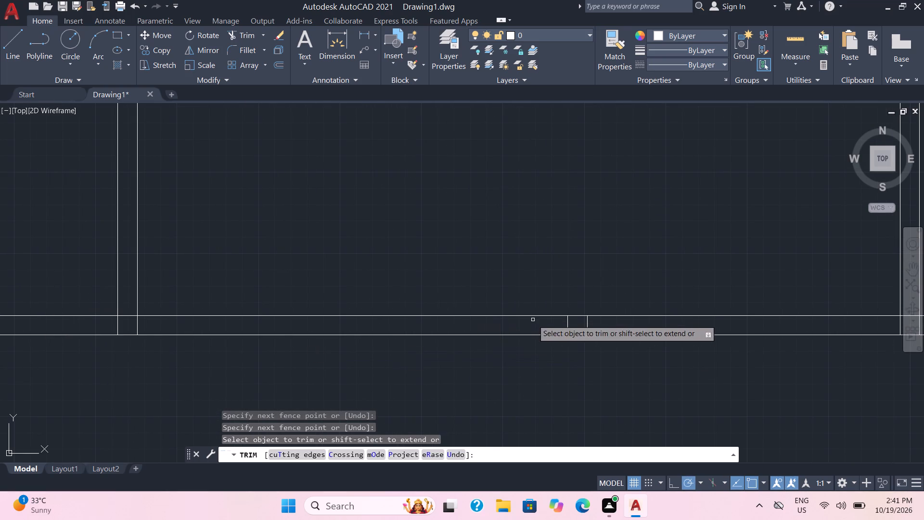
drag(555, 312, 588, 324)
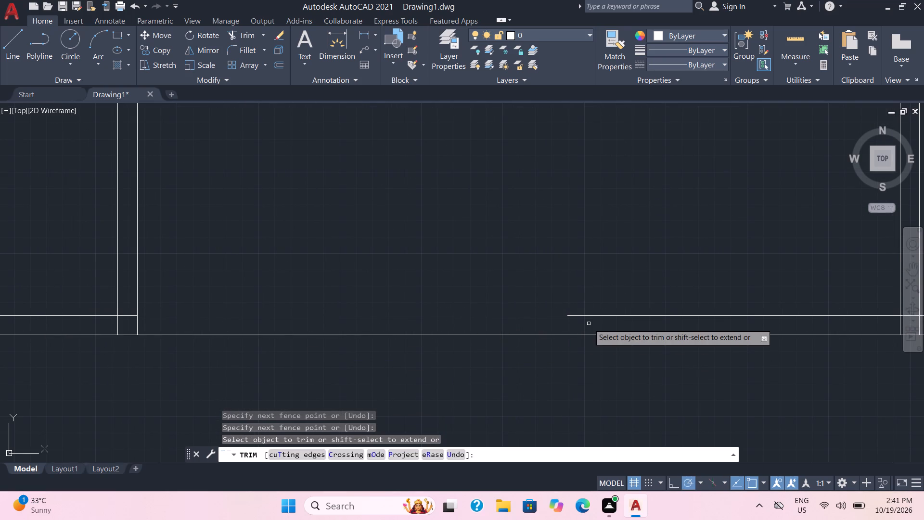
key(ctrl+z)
Trim the pair of stub lines inside the first horizontal partition between the second and third top-row vertical partitions.
scroll(646, 299, up, 3)
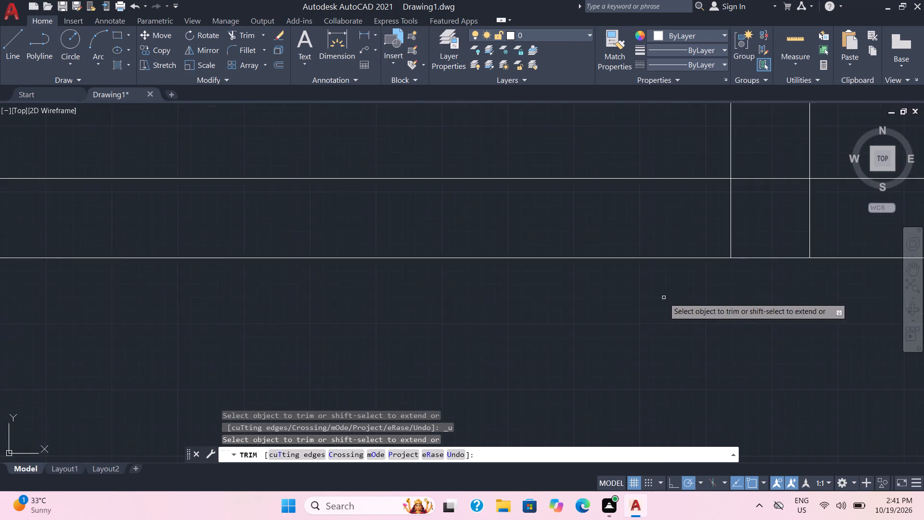
scroll(676, 294, down, 9)
scroll(772, 301, up, 3)
scroll(613, 315, up, 4)
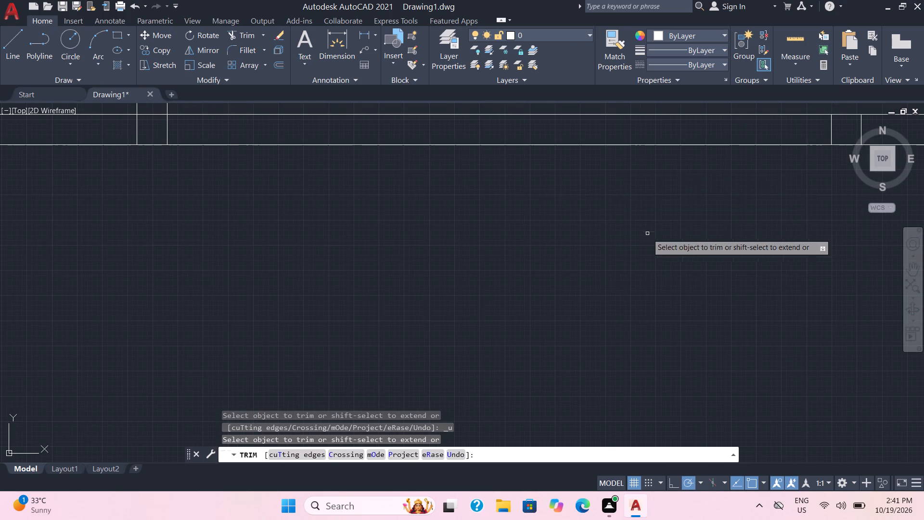
middle_drag(648, 234, 411, 505)
scroll(411, 505, down, 1)
scroll(552, 421, up, 1)
middle_drag(603, 389, 484, 267)
drag(480, 253, 480, 257)
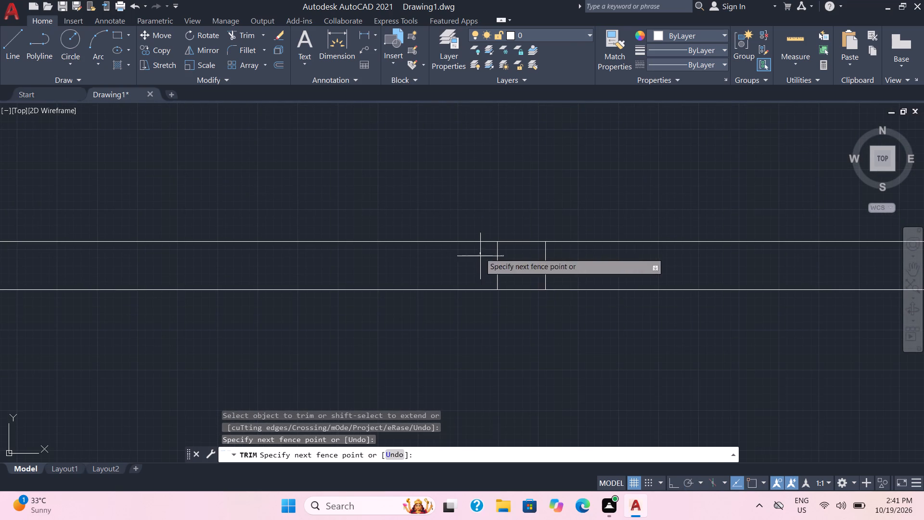
drag(480, 257, 569, 266)
Trim the last single stub line inside the first horizontal partition, between the fourth vertical partition and the right outer wall.
scroll(567, 257, down, 5)
scroll(530, 167, down, 2)
scroll(618, 185, up, 1)
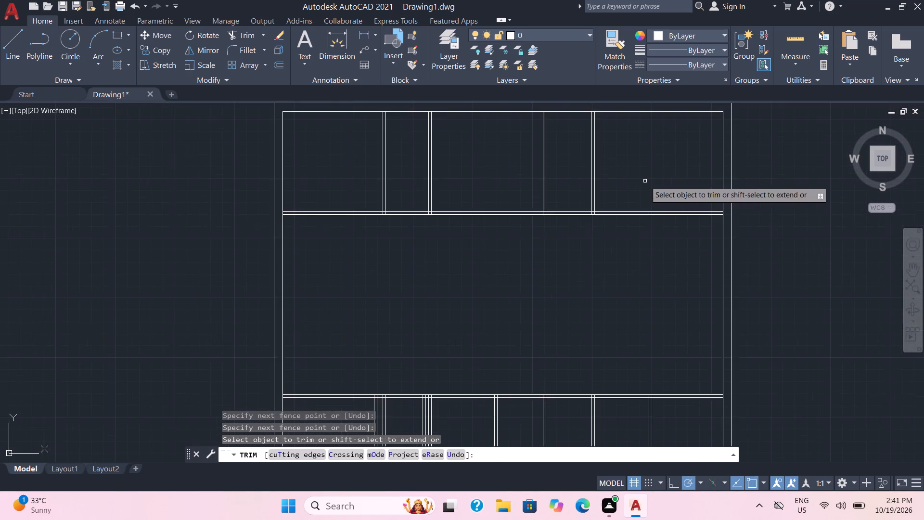
scroll(645, 181, up, 2)
scroll(646, 304, up, 2)
drag(622, 216, 640, 212)
scroll(598, 239, down, 3)
scroll(528, 275, down, 3)
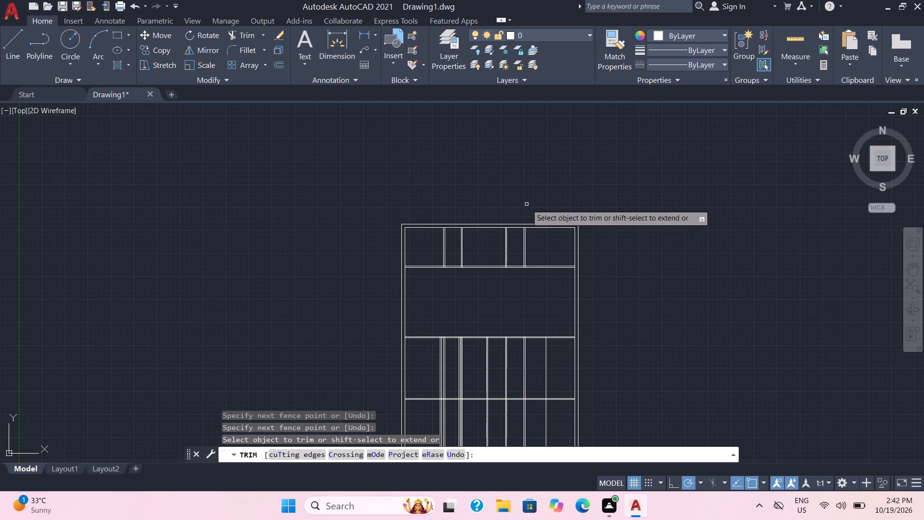
key(Escape)
Measure the middle top-row room between the second and third vertical partitions.
scroll(463, 222, up, 3)
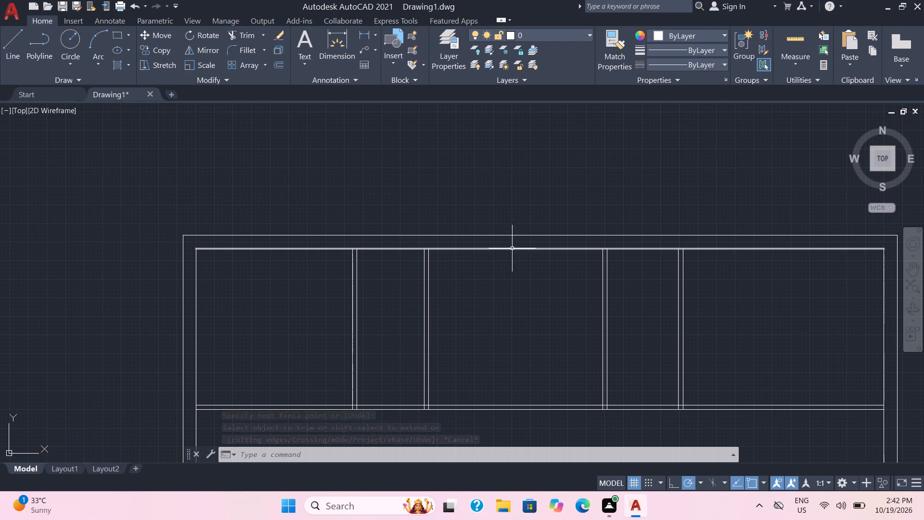
key(o)
key(Return)
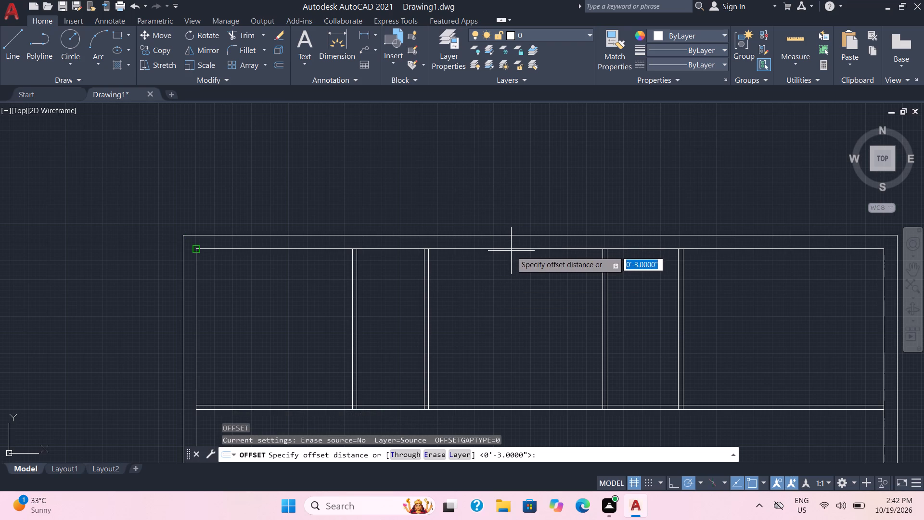
click(796, 39)
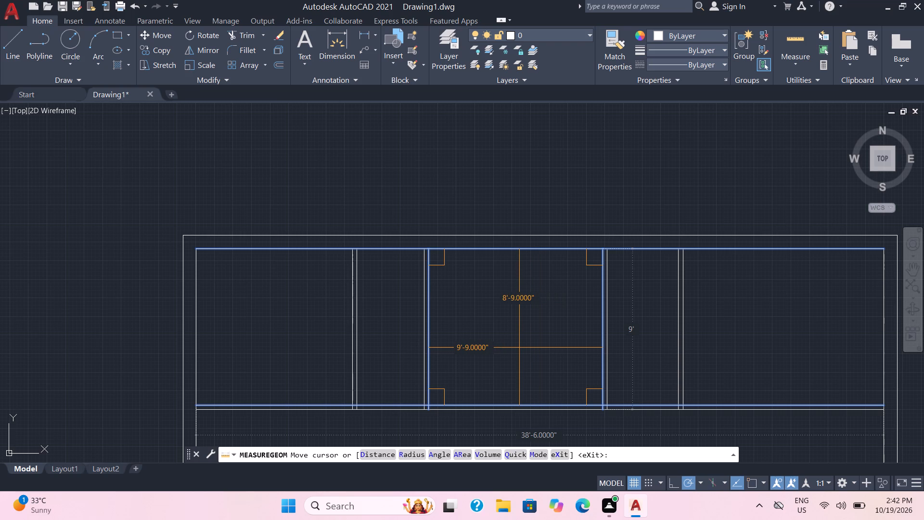
key(Escape)
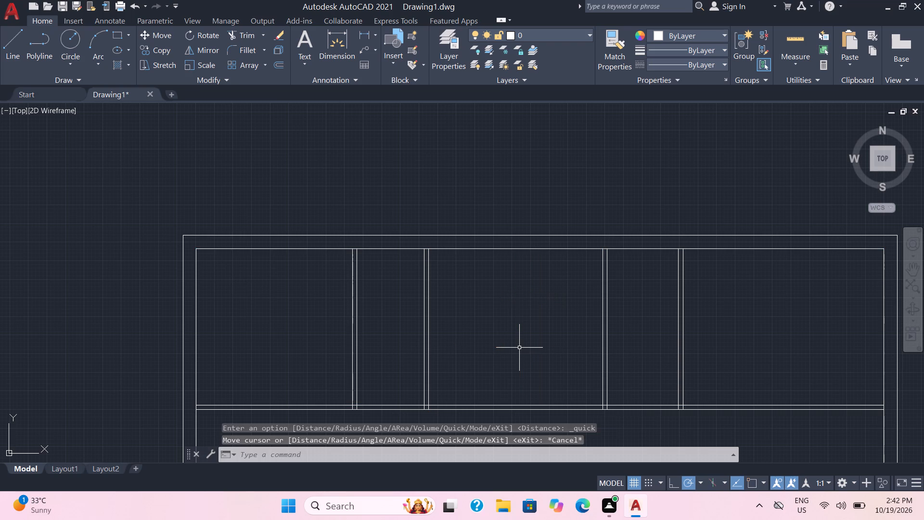
Offset the top outer wall's inner line 3'-6" downward into the top row.
key(o)
key(Return)
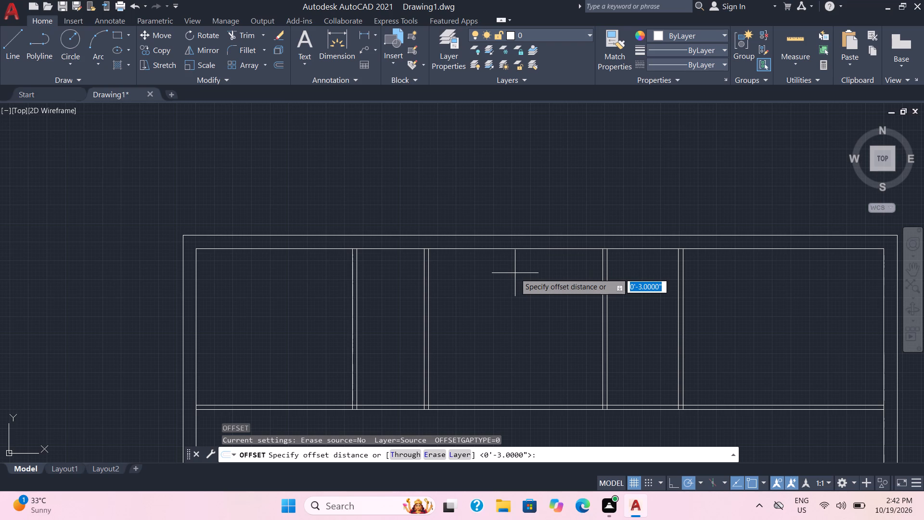
key(3)
key(apostrophe)
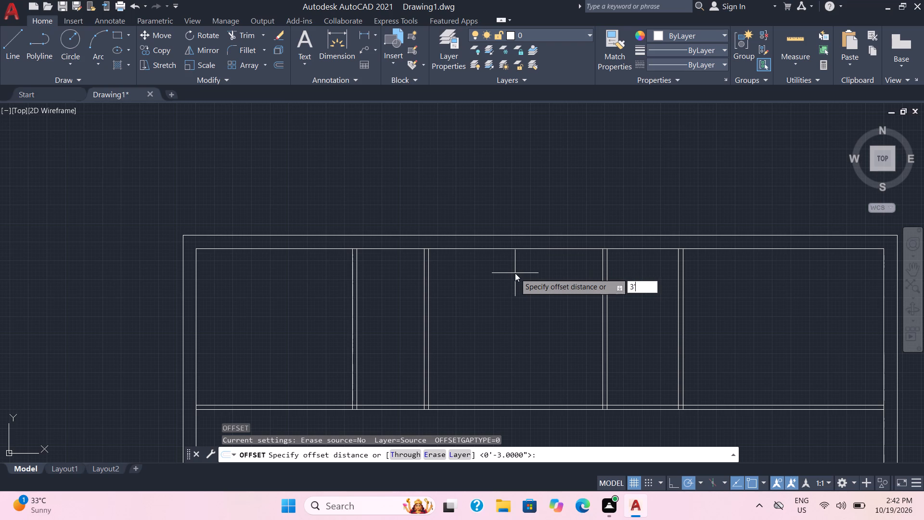
key(minus)
key(6)
key(shift+quotedbl)
key(Return)
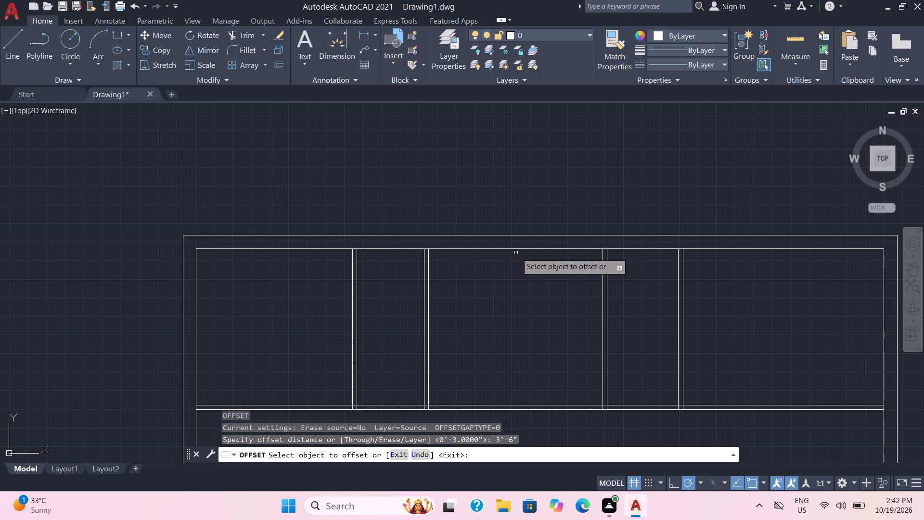
click(518, 249)
click(520, 274)
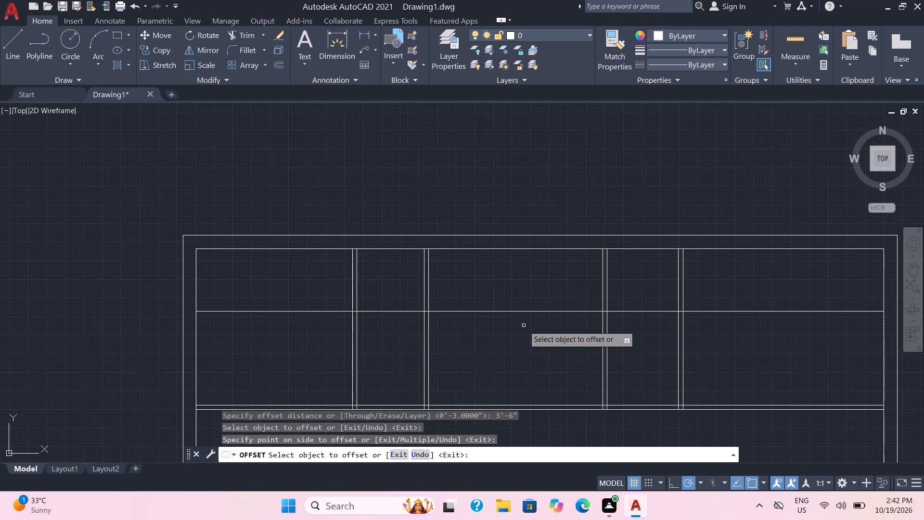
Offset the line just created 3" upward to form a horizontal partition across the top row.
click(508, 311)
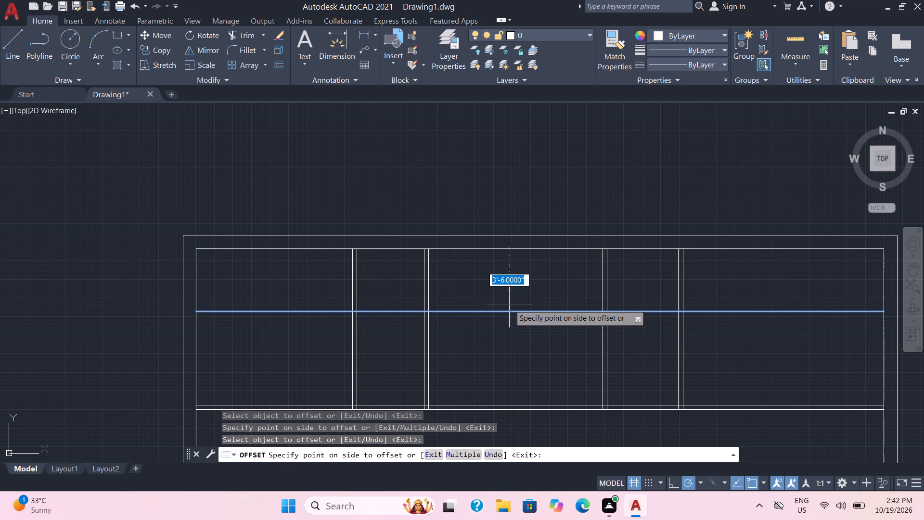
key(3)
key(shift+quotedbl)
key(Return)
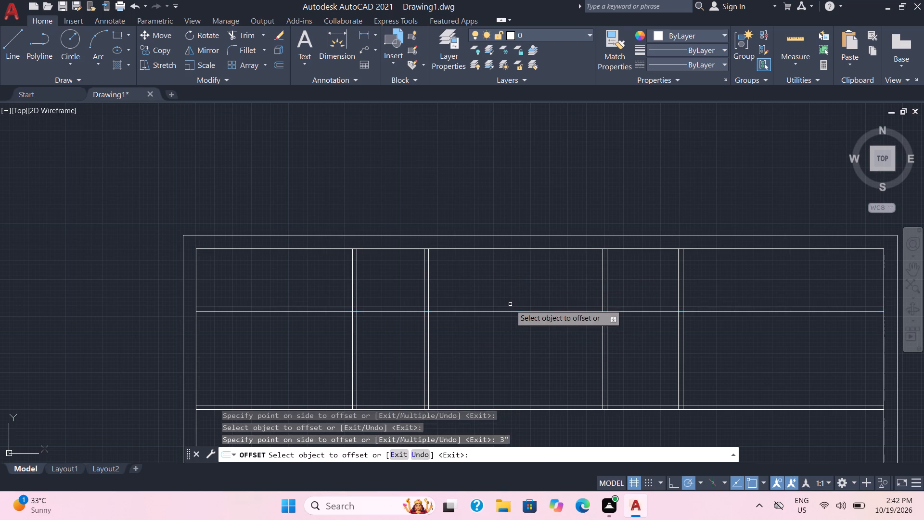
click(510, 304)
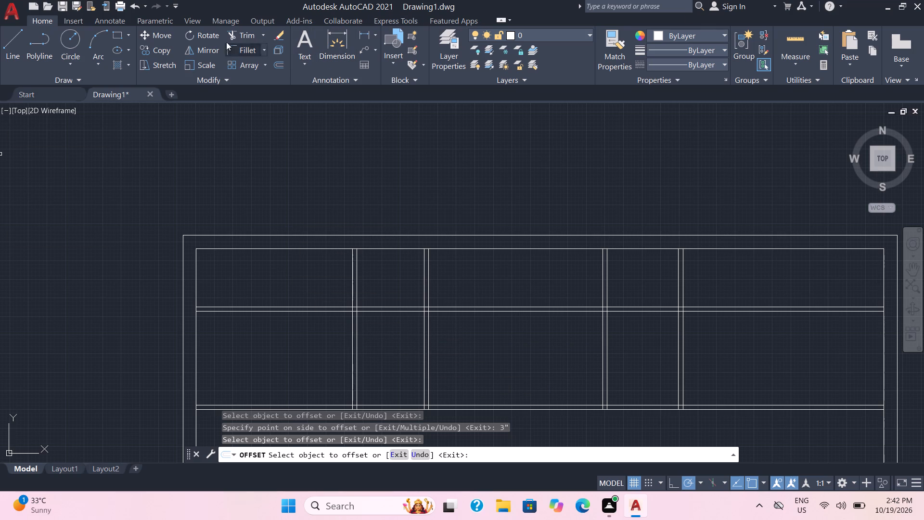
Trim the new horizontal partition away from the left outer wall to the second vertical partition, including inside the first vertical partition.
click(236, 32)
drag(251, 338, 311, 316)
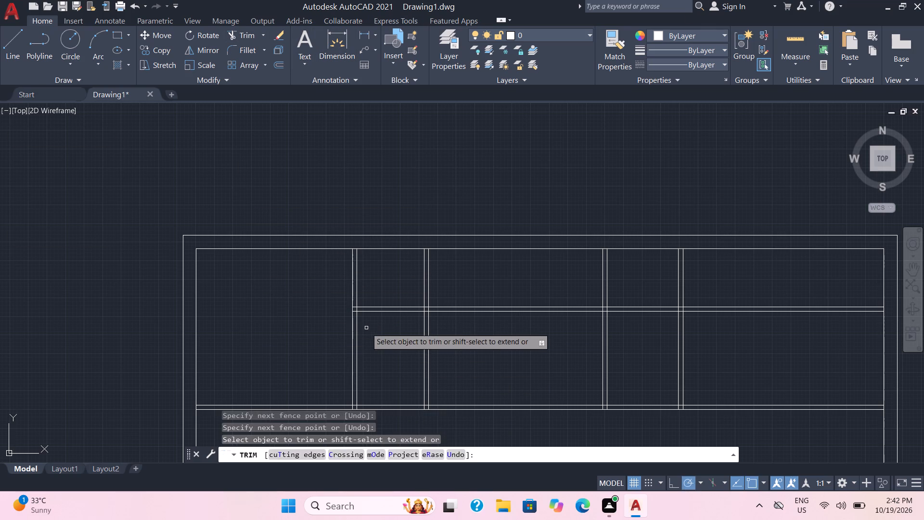
drag(369, 331, 398, 315)
scroll(375, 316, up, 4)
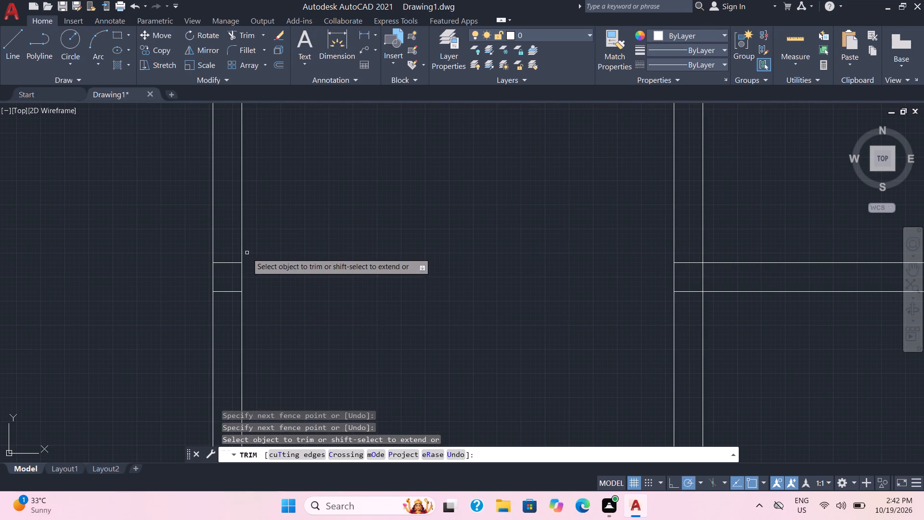
drag(224, 256, 223, 294)
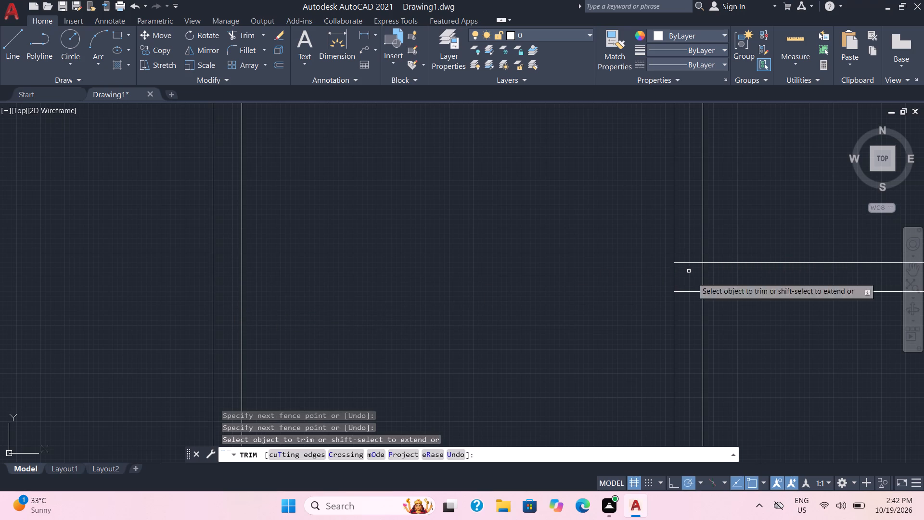
Trim the new horizontal partition away from the third vertical partition to the right outer wall, including inside the fourth vertical partition.
middle_drag(834, 275, 561, 309)
scroll(647, 234, down, 4)
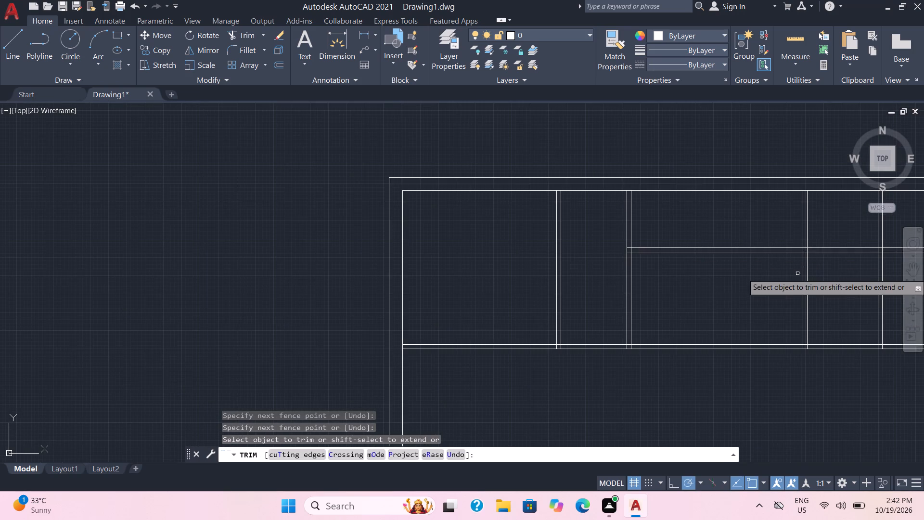
middle_drag(778, 273, 613, 326)
drag(679, 265, 692, 359)
drag(773, 292, 780, 358)
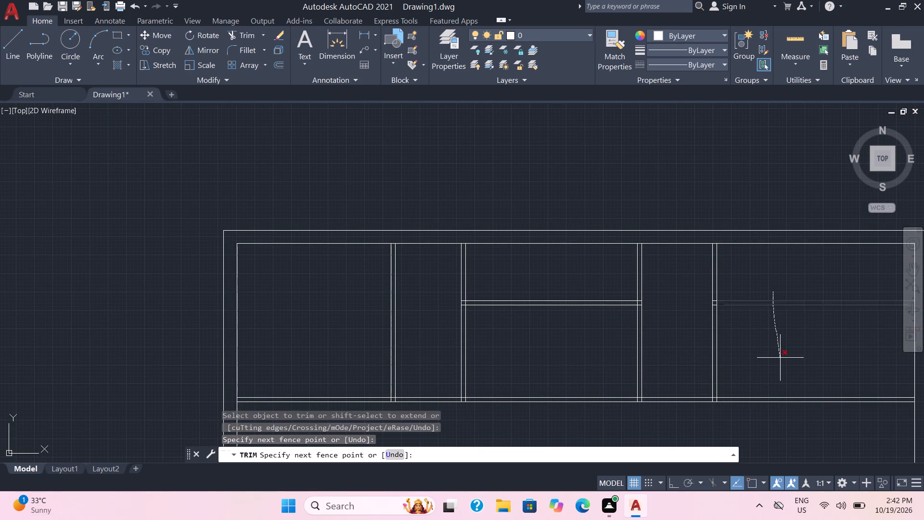
drag(780, 358, 782, 351)
scroll(694, 286, up, 3)
drag(762, 341, 765, 391)
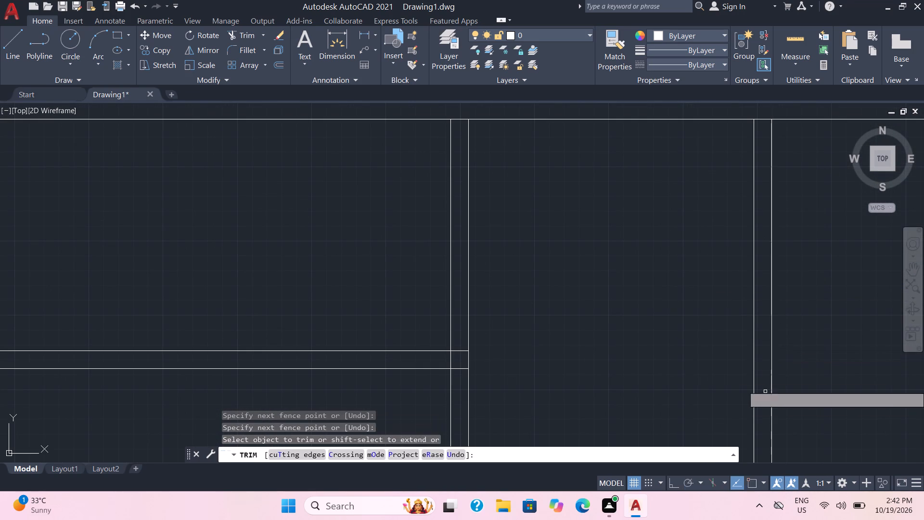
scroll(442, 338, up, 1)
scroll(583, 325, down, 2)
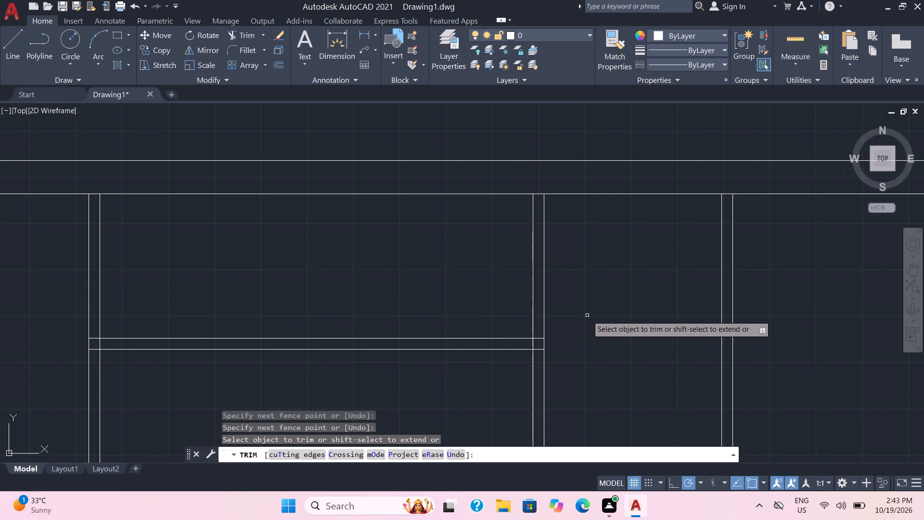
scroll(587, 315, down, 1)
scroll(527, 319, down, 1)
scroll(444, 320, down, 2)
scroll(436, 322, up, 3)
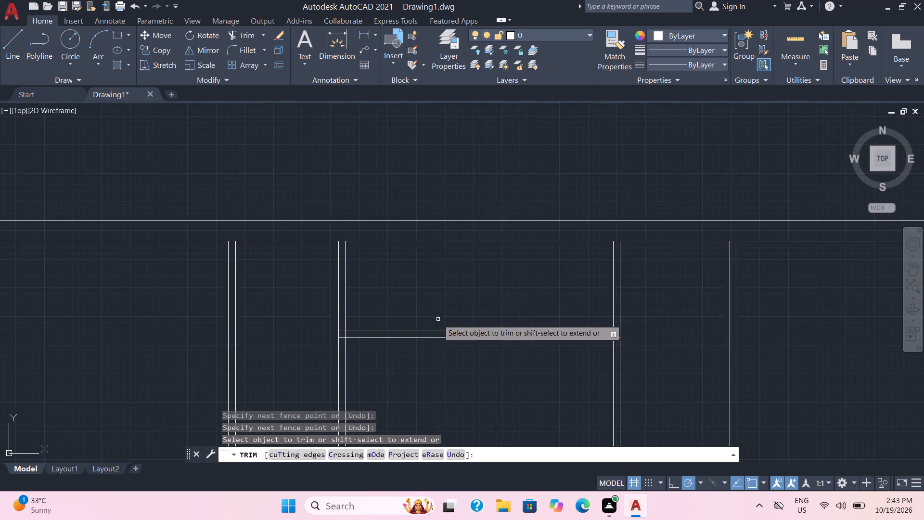
scroll(439, 318, down, 1)
middle_drag(454, 296, 517, 312)
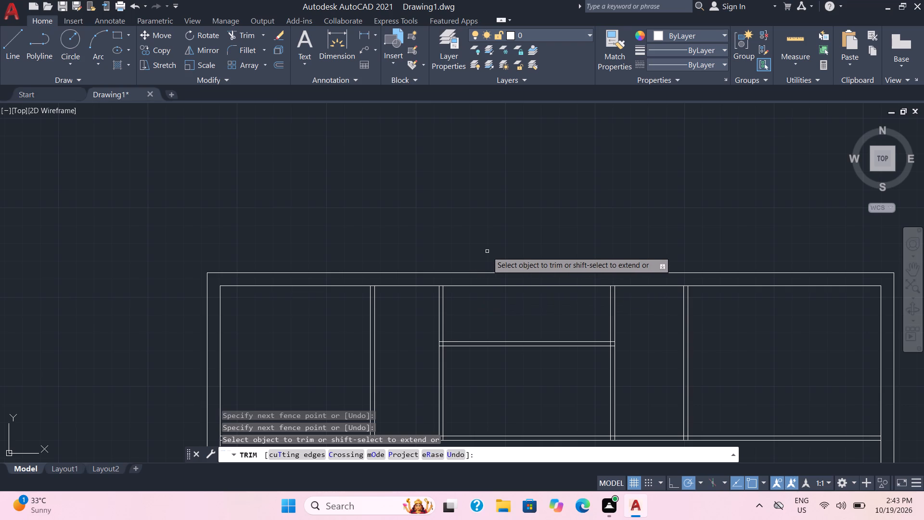
key(Escape)
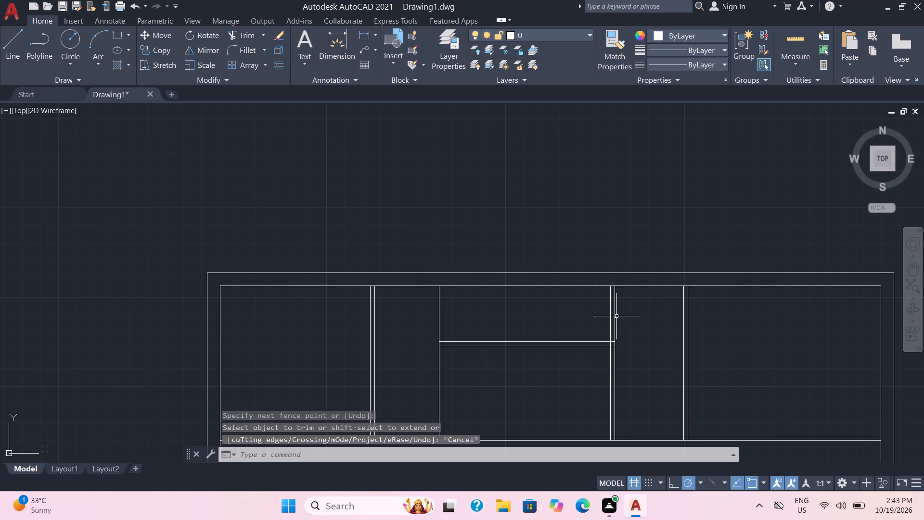
Extend both lines of the second and third vertical partitions up to the top outer wall's outer line.
scroll(458, 293, up, 1)
click(247, 38)
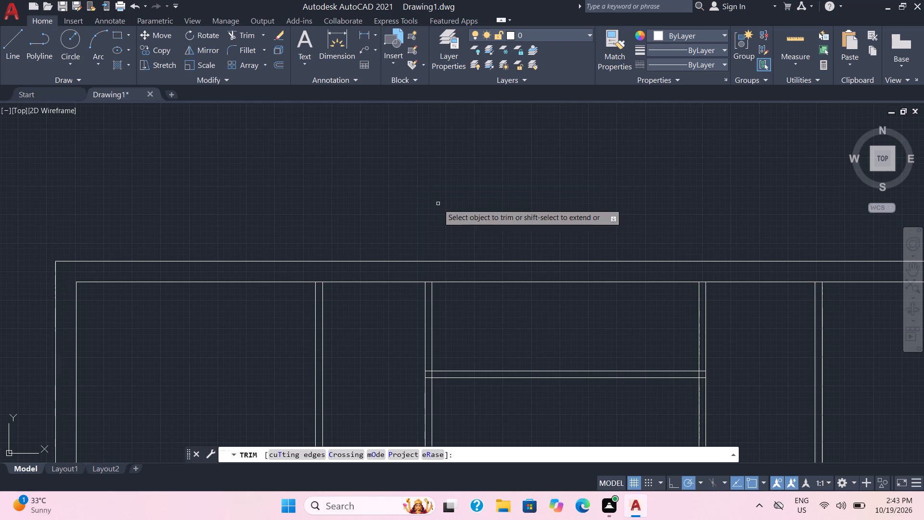
shift+click(432, 288)
shift+click(425, 289)
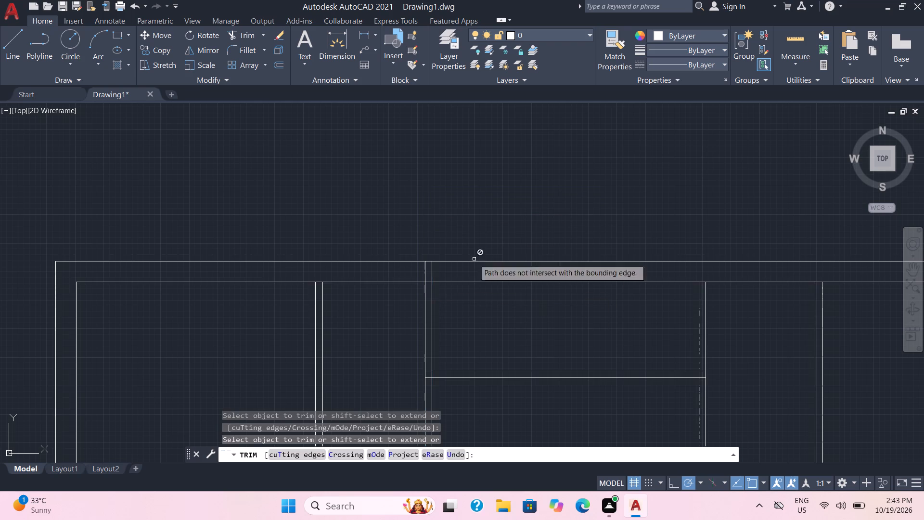
shift+click(705, 297)
shift+click(697, 299)
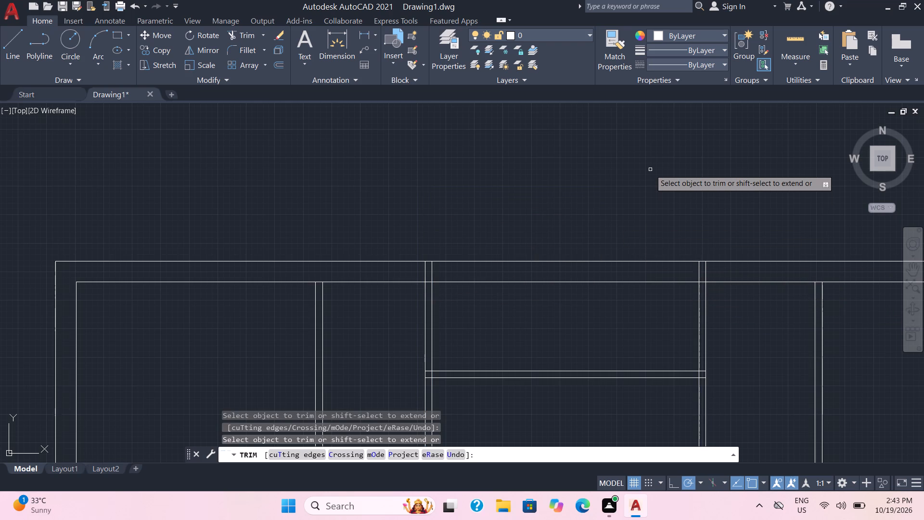
key(Escape)
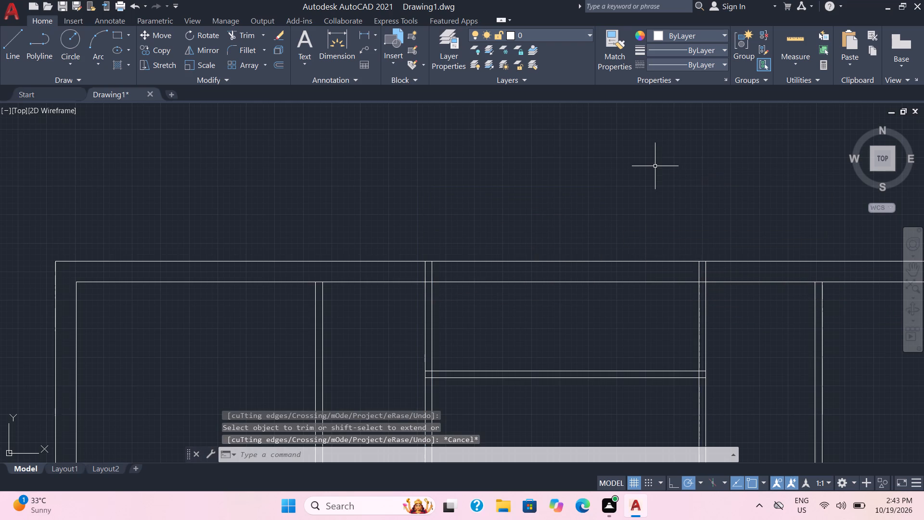
Trim both lines of the top outer wall between the second and third vertical partitions to open a recess.
scroll(655, 167, down, 1)
scroll(655, 167, up, 1)
click(258, 30)
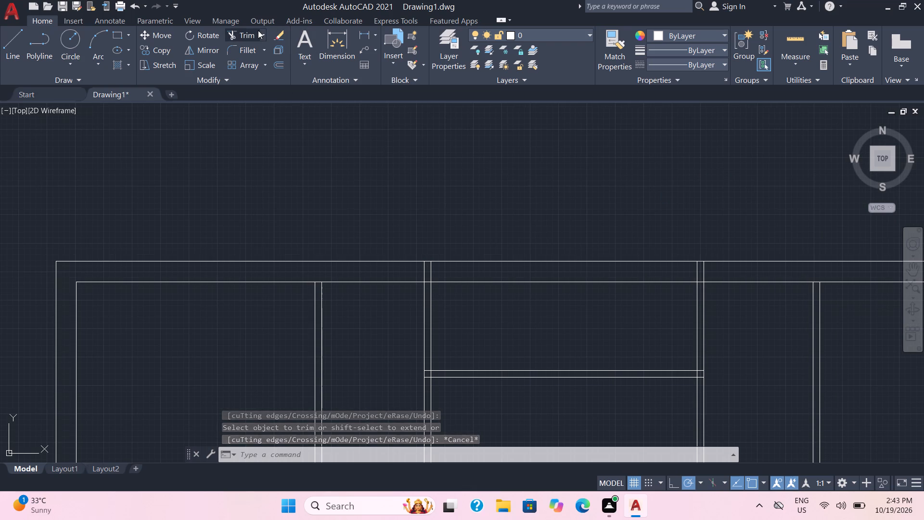
drag(536, 322, 555, 203)
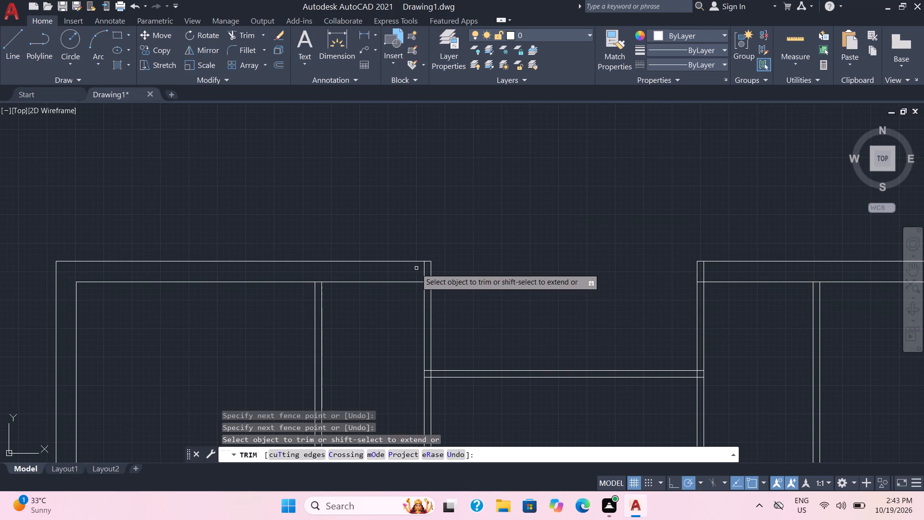
Trim the overlapping wall and partition lines where the second vertical partition meets the top outer wall into a clean corner.
drag(409, 274, 412, 274)
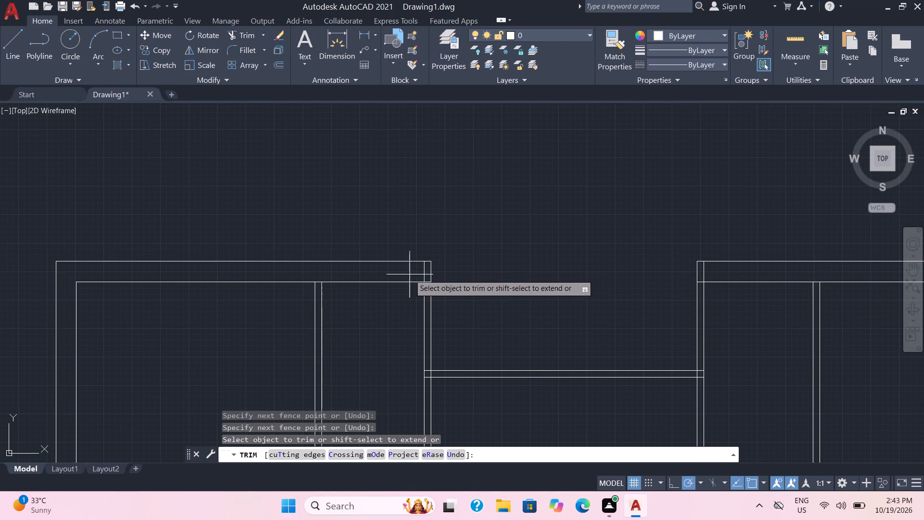
drag(412, 274, 416, 274)
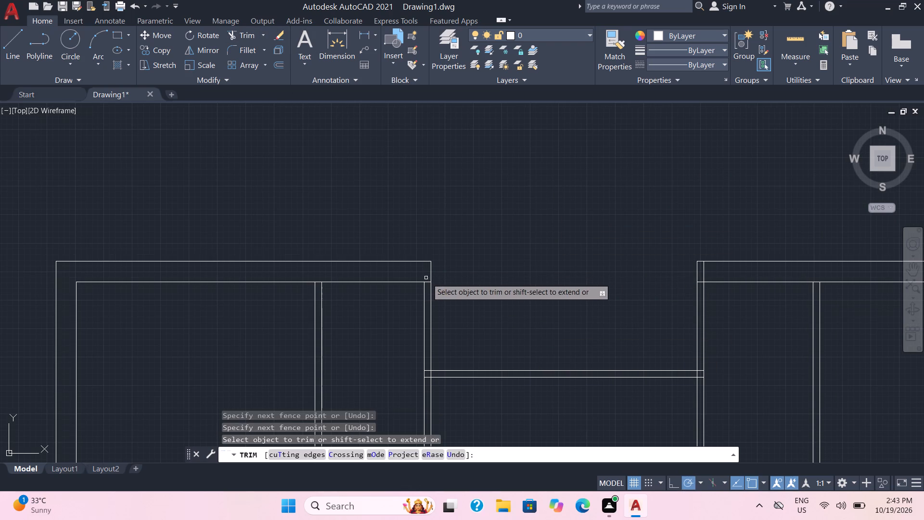
scroll(427, 286, up, 4)
drag(416, 257, 413, 284)
scroll(417, 265, down, 3)
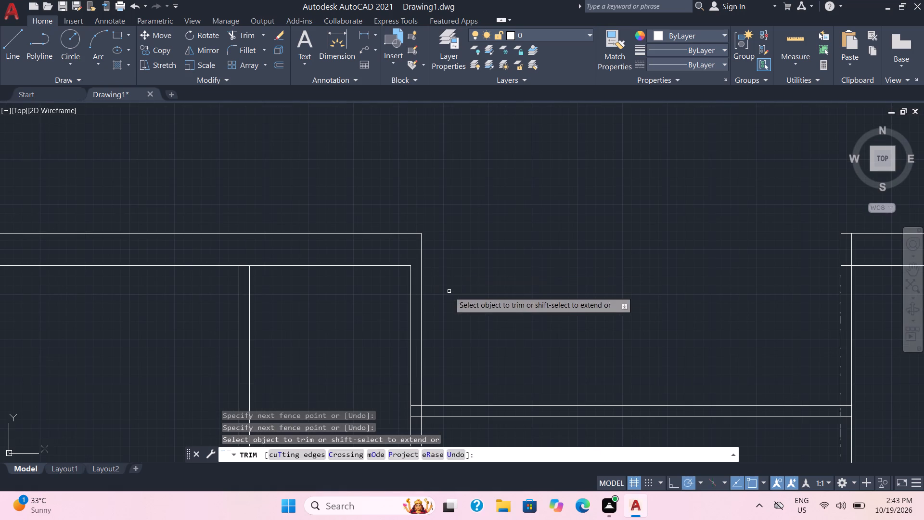
Trim the overlapping wall and partition lines where the third vertical partition meets the top outer wall into a clean corner.
middle_drag(519, 313, 417, 301)
scroll(417, 301, down, 3)
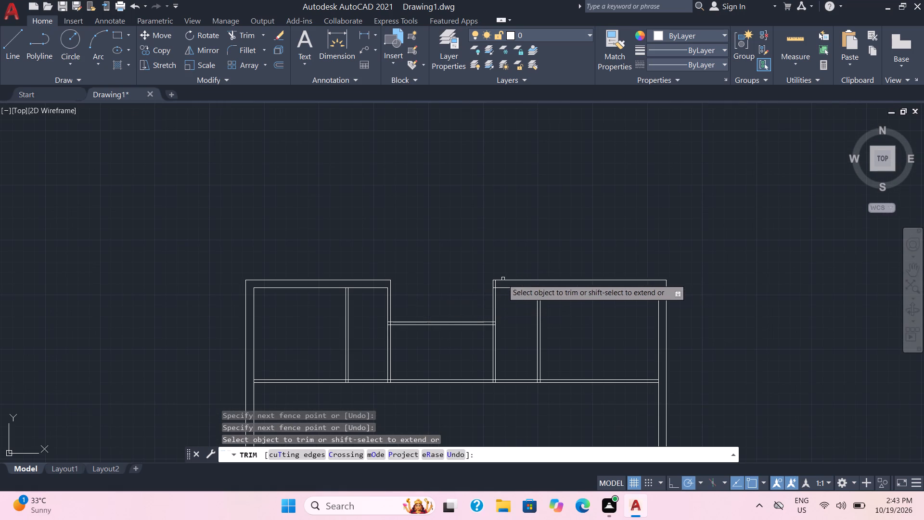
scroll(521, 282, up, 4)
drag(398, 276, 358, 277)
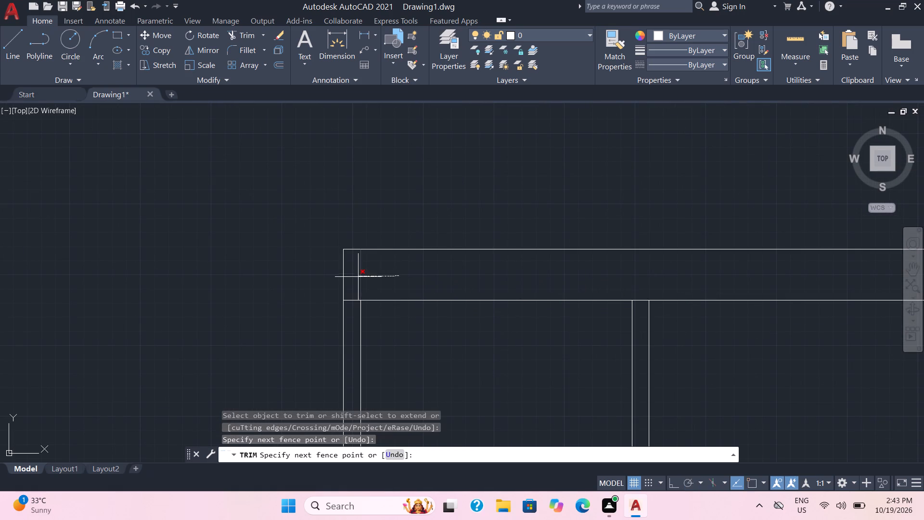
drag(358, 277, 349, 311)
scroll(383, 295, down, 4)
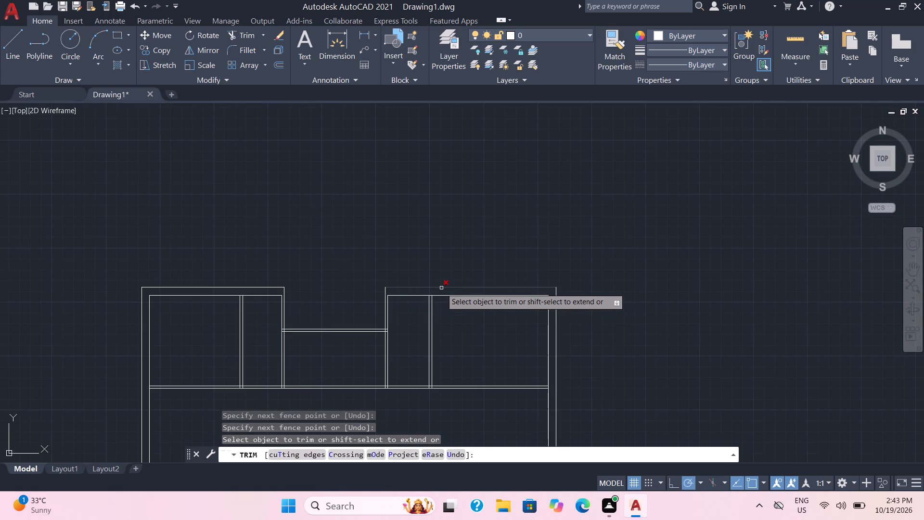
scroll(345, 339, down, 1)
middle_drag(317, 368, 360, 335)
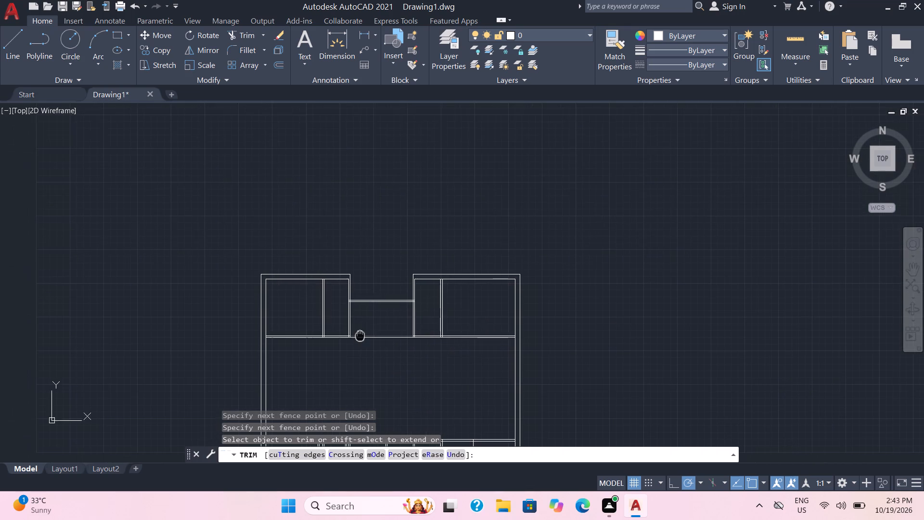
middle_drag(360, 335, 361, 334)
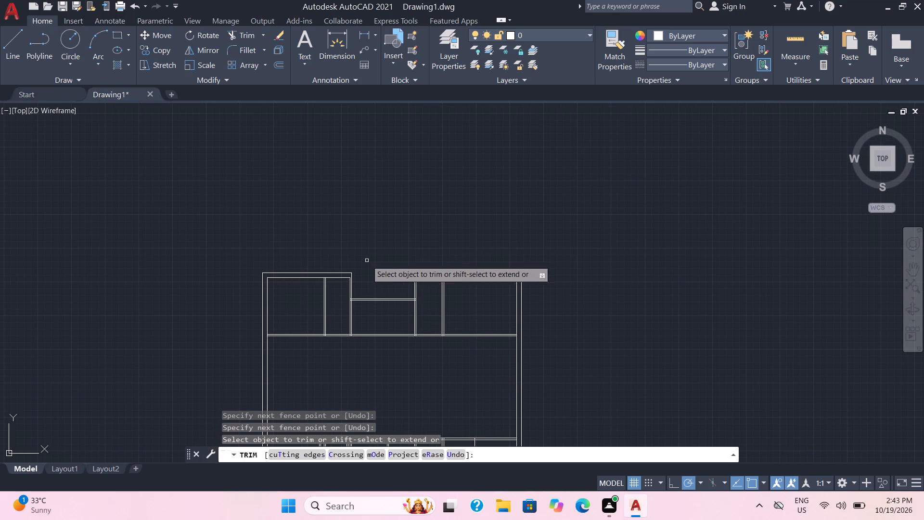
scroll(435, 295, up, 1)
scroll(435, 295, down, 1)
key(Escape)
Examine the recessed top row and the partition layout in the rows below it.
scroll(391, 303, up, 2)
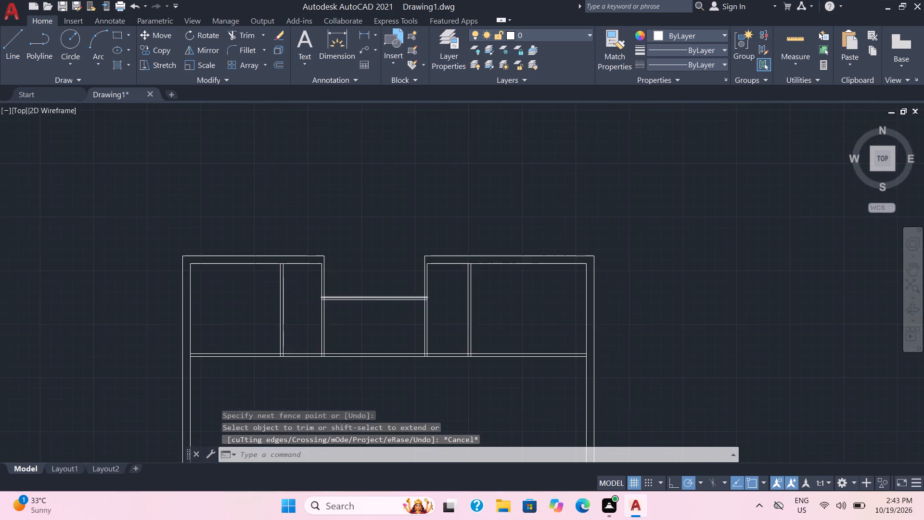
middle_drag(332, 269, 396, 199)
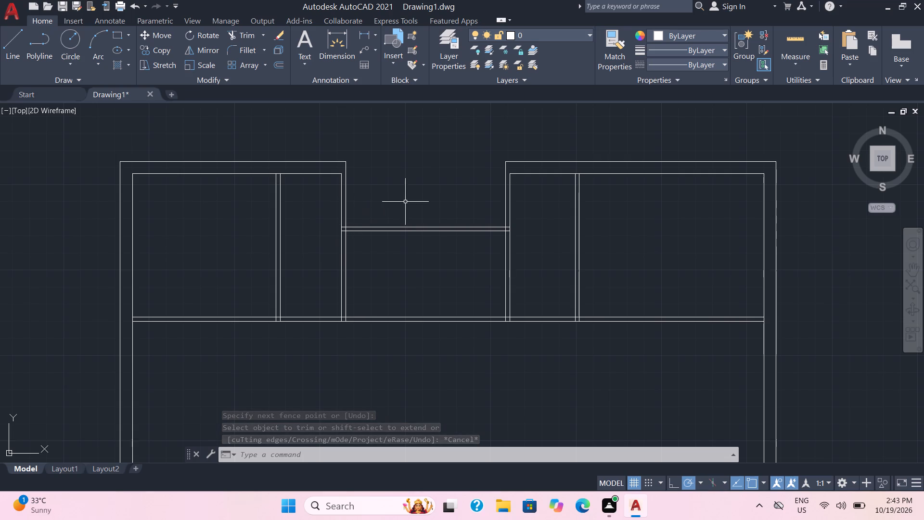
middle_drag(411, 196, 444, 210)
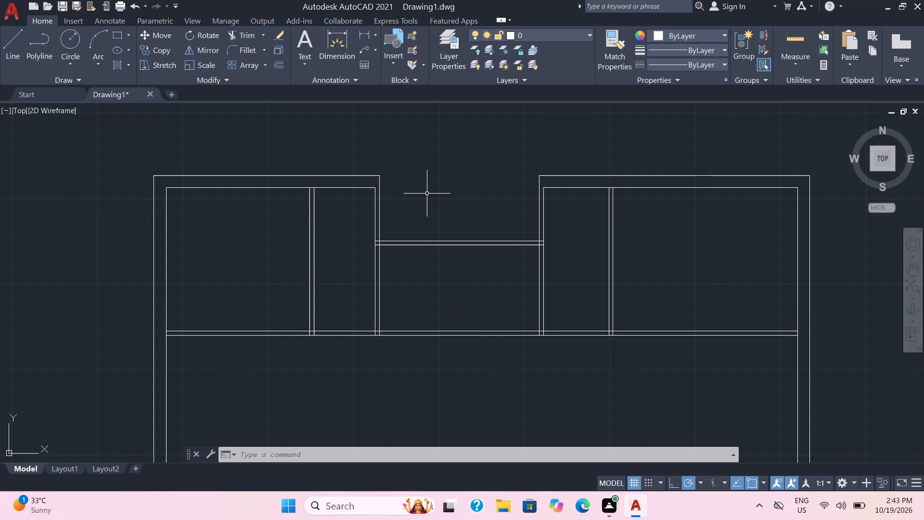
middle_drag(434, 192, 436, 221)
scroll(337, 303, up, 1)
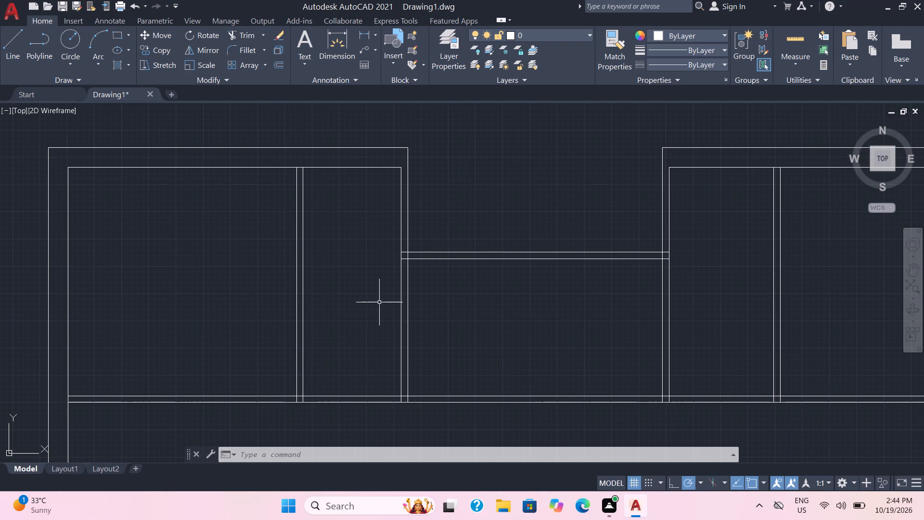
scroll(523, 302, down, 2)
middle_drag(575, 379, 497, 236)
scroll(498, 241, down, 1)
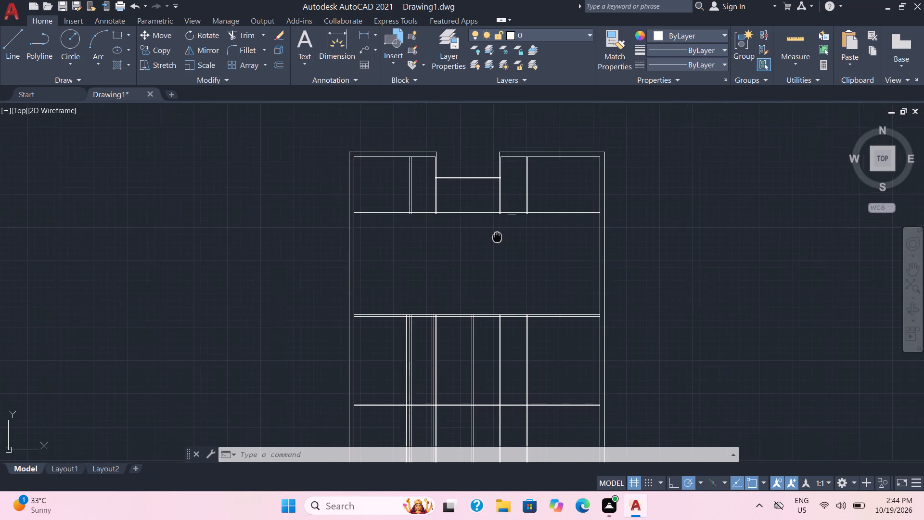
middle_drag(497, 236, 497, 231)
middle_drag(489, 283, 483, 195)
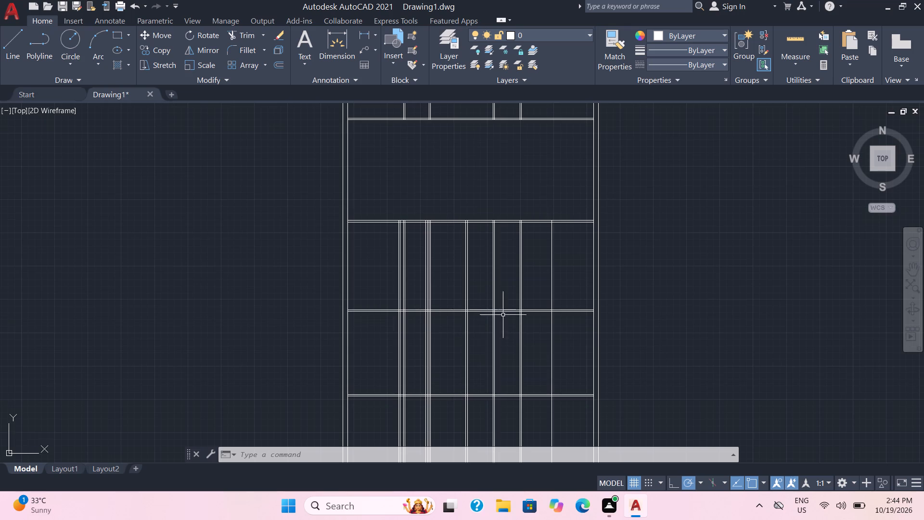
Trim all vertical partition lines out of the three lower rows, down to the bottom outer wall.
scroll(503, 315, down, 1)
click(244, 30)
drag(408, 281, 436, 282)
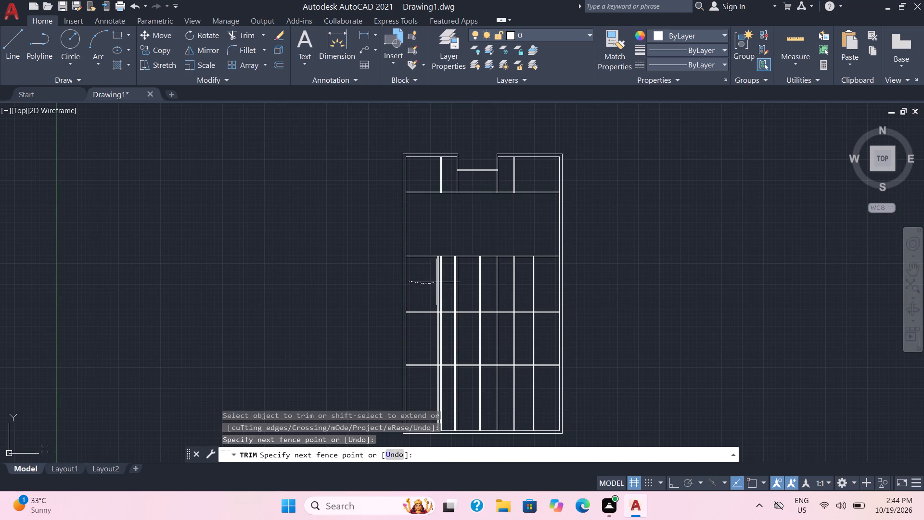
drag(436, 282, 539, 283)
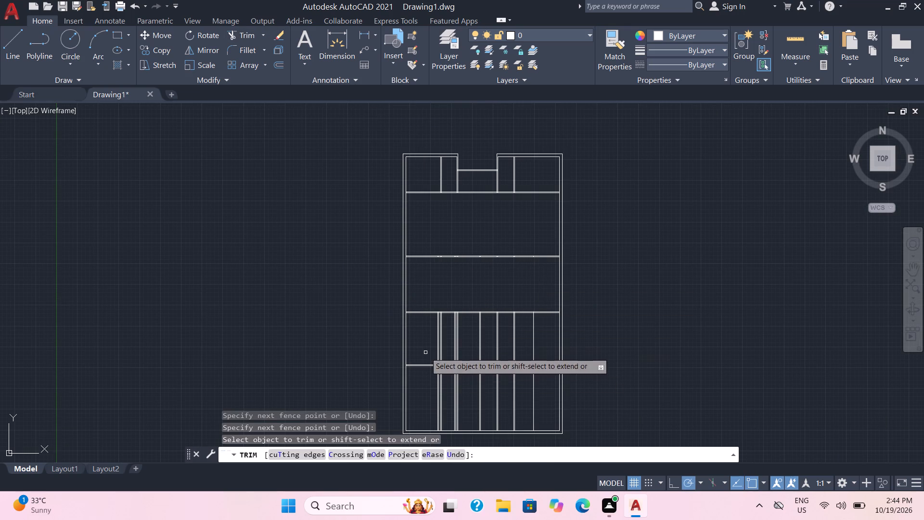
drag(425, 352, 538, 341)
drag(428, 396, 534, 396)
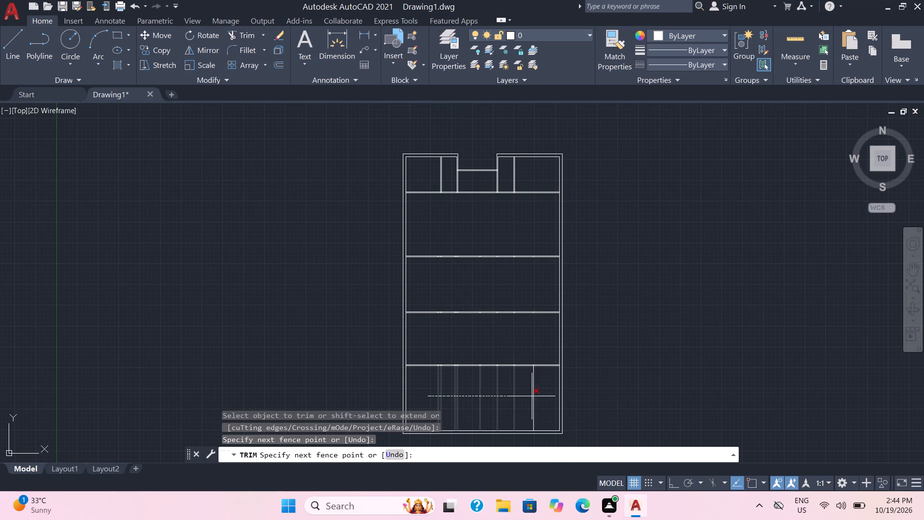
drag(534, 396, 543, 395)
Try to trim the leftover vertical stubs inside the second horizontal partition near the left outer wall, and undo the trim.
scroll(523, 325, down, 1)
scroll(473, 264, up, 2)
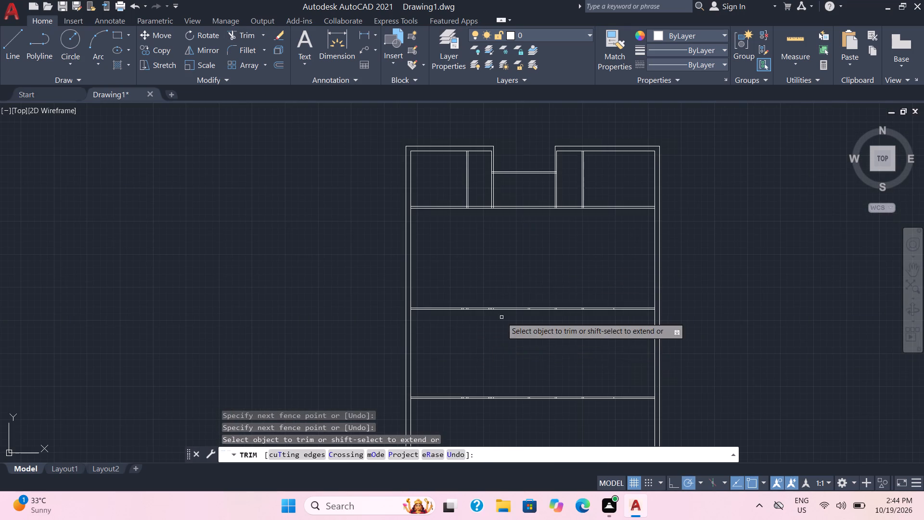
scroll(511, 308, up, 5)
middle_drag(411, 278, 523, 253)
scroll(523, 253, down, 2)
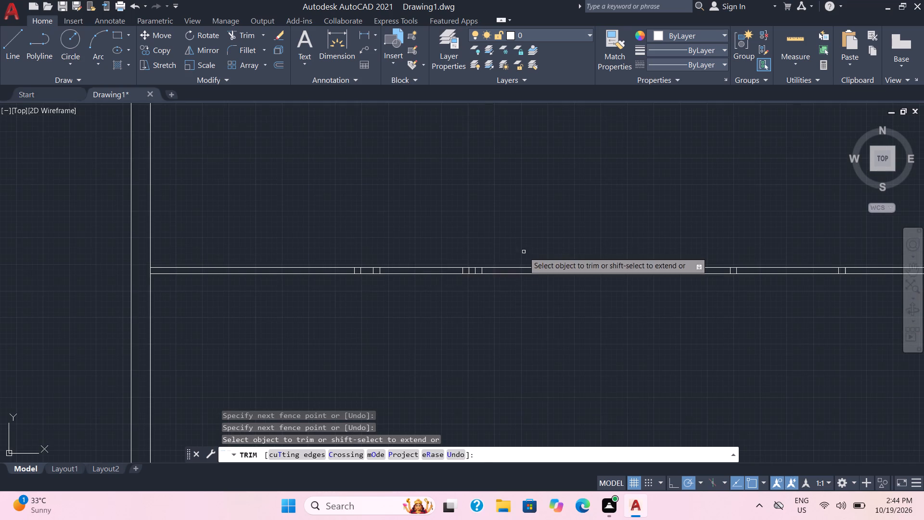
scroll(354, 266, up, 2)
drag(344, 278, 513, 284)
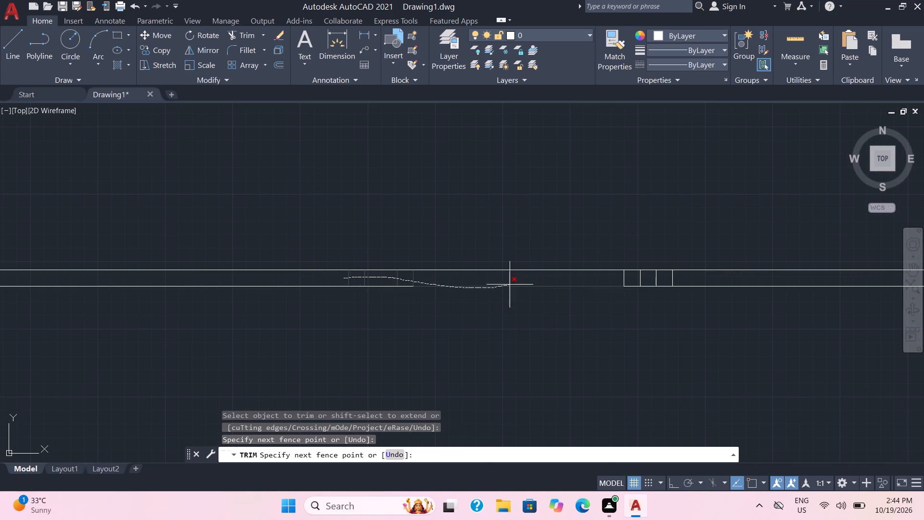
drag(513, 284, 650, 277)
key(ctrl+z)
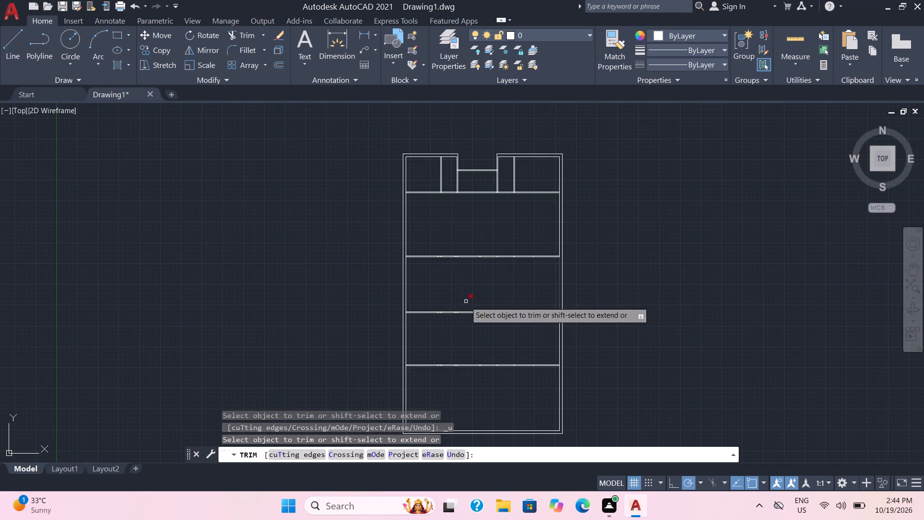
Trim the first two groups of leftover vertical stubs inside the second horizontal partition, starting from the left outer wall.
scroll(446, 299, up, 4)
middle_drag(446, 237, 462, 462)
scroll(383, 281, up, 3)
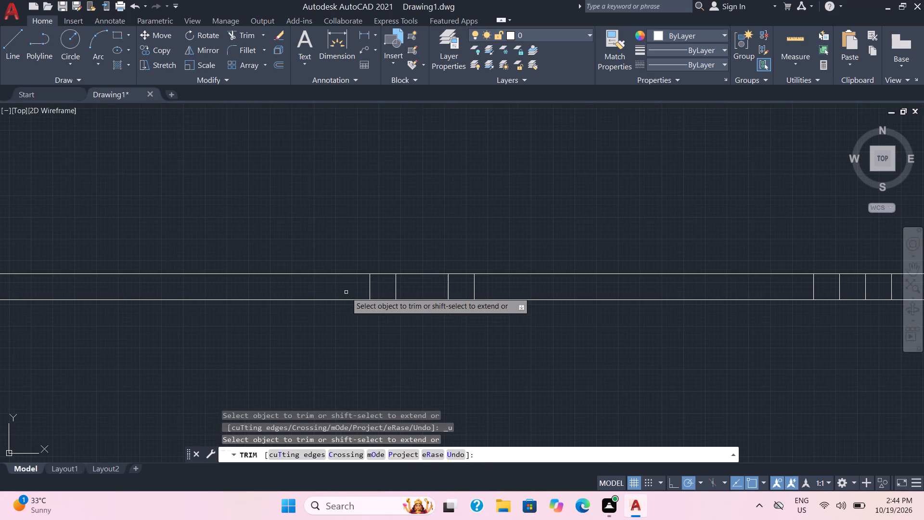
drag(347, 285, 670, 285)
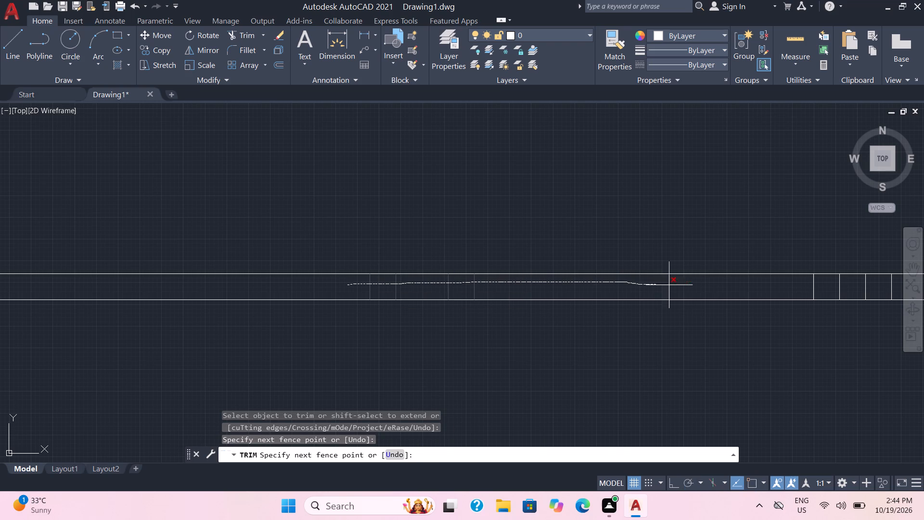
drag(670, 285, 825, 282)
scroll(623, 296, down, 1)
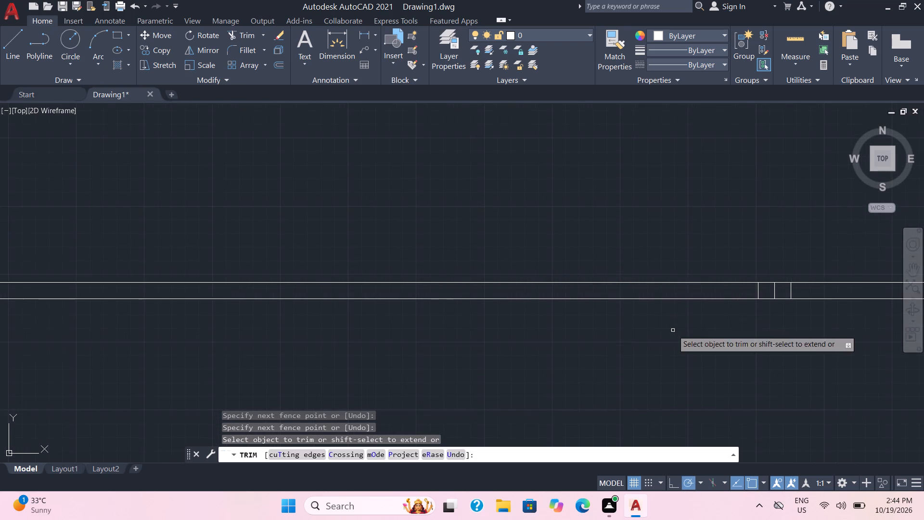
middle_drag(673, 330, 316, 328)
drag(400, 286, 447, 284)
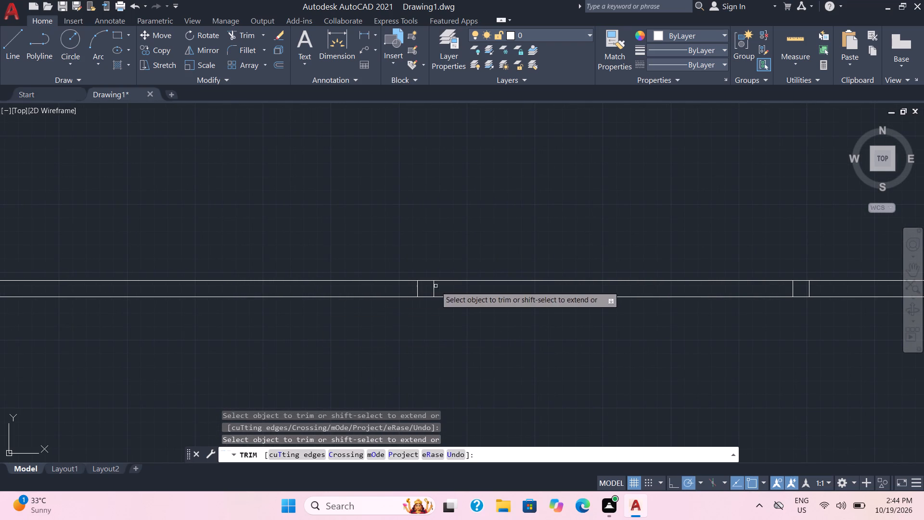
drag(447, 284, 420, 295)
drag(409, 290, 535, 289)
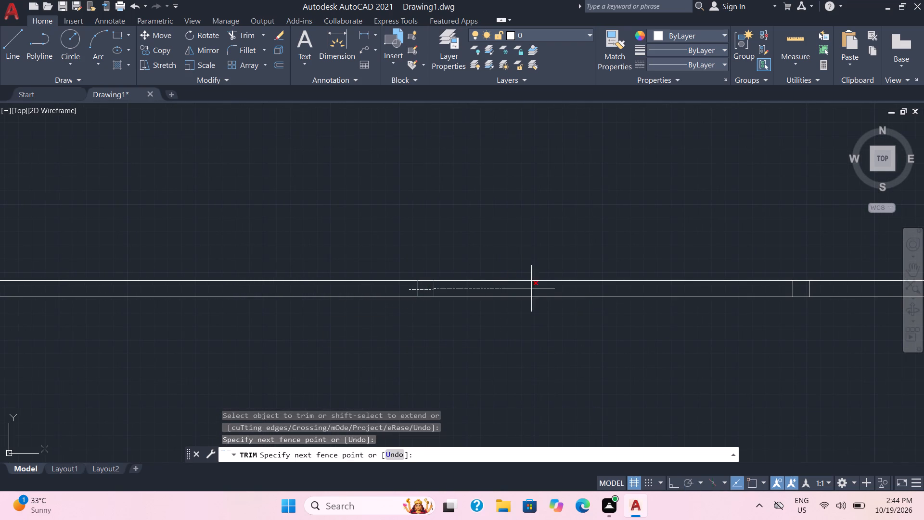
drag(535, 289, 732, 284)
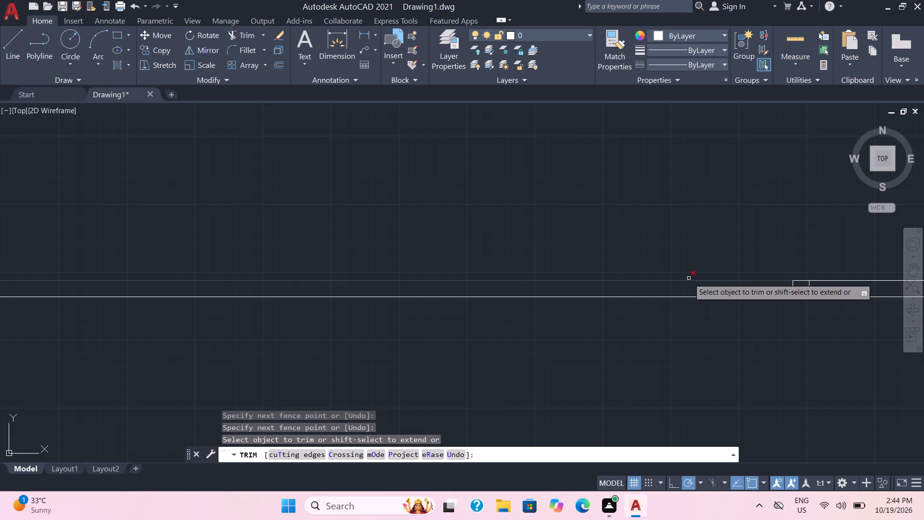
Trim the remaining vertical stubs out of the second horizontal partition, working across toward the right outer wall.
scroll(801, 281, down, 1)
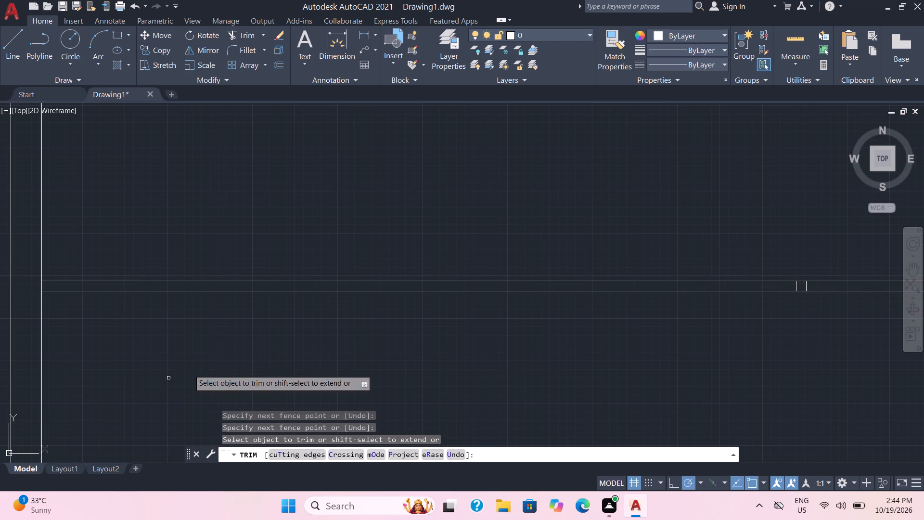
scroll(832, 284, up, 3)
drag(721, 302, 654, 300)
scroll(748, 298, down, 3)
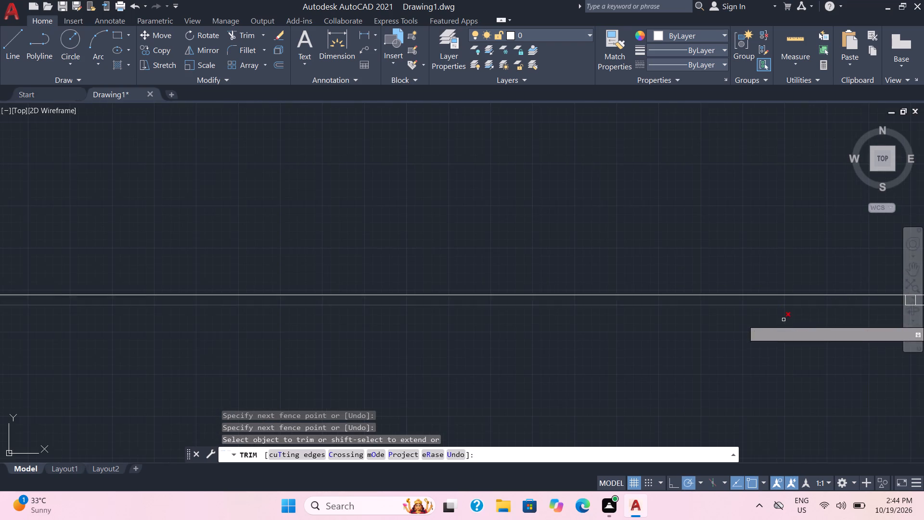
middle_drag(783, 320, 282, 374)
scroll(588, 362, up, 1)
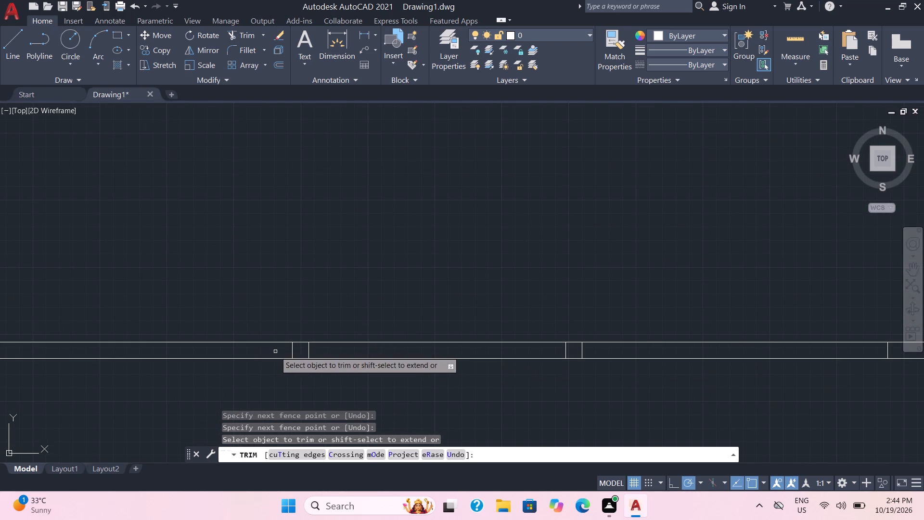
drag(276, 351, 616, 351)
scroll(771, 361, down, 3)
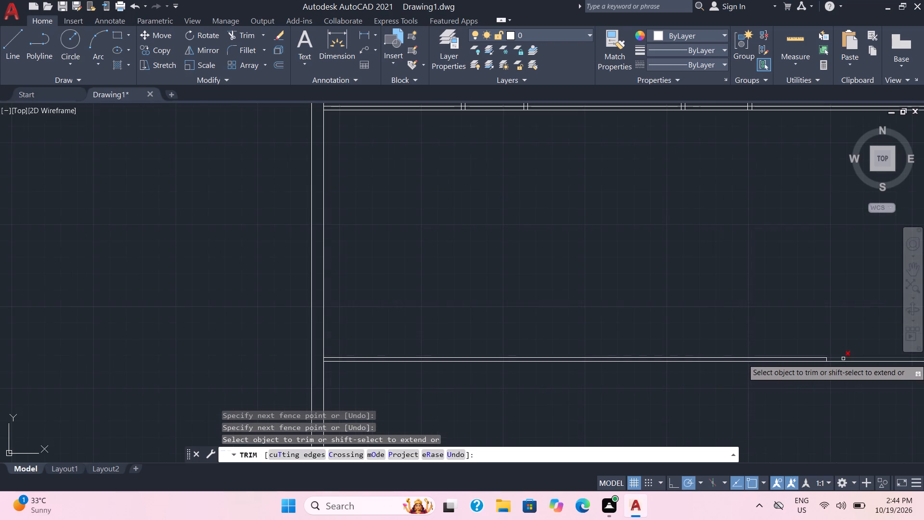
scroll(866, 351, up, 3)
drag(694, 387, 718, 381)
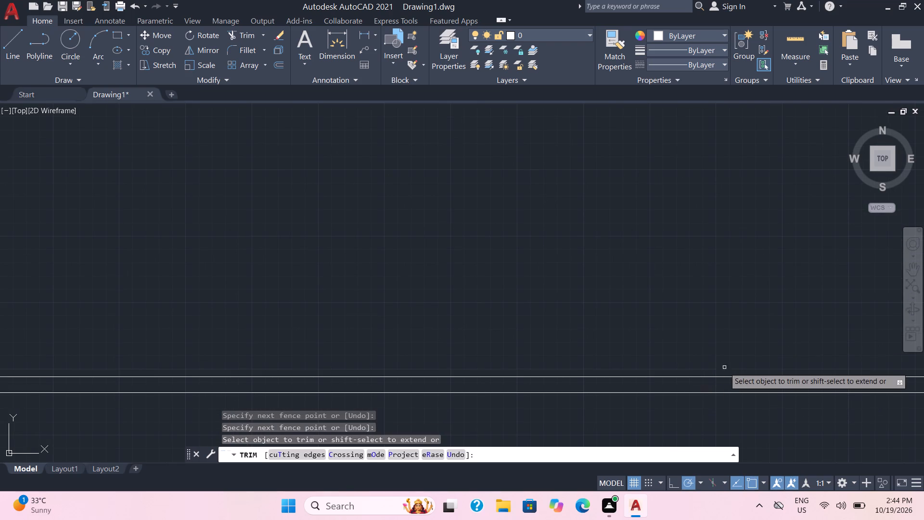
scroll(727, 363, down, 5)
scroll(741, 361, up, 2)
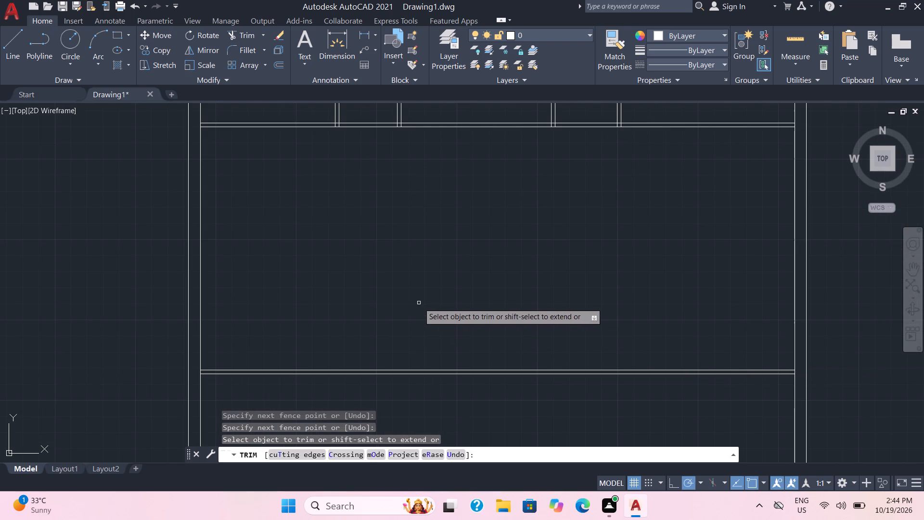
key(Escape)
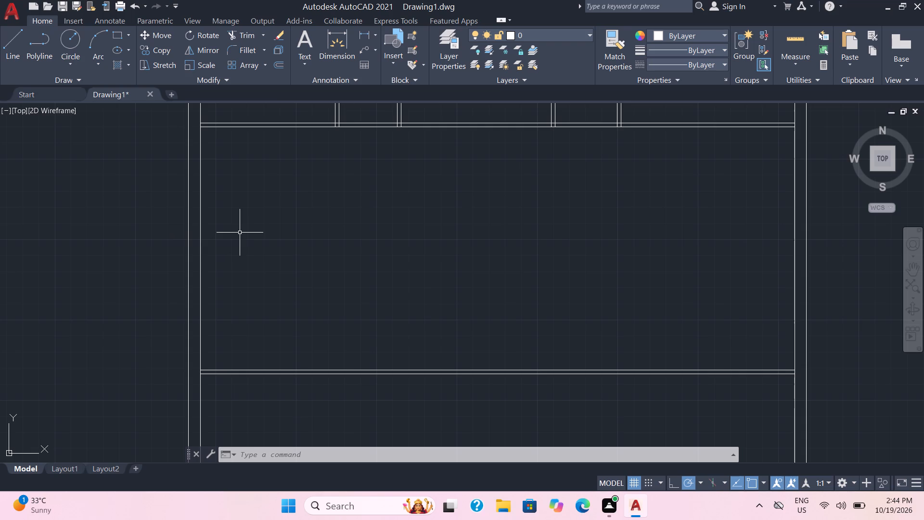
Offset the left outer wall's inner line 3' into the house and offset that copy 3" further to form a vertical partition.
key(o)
key(Return)
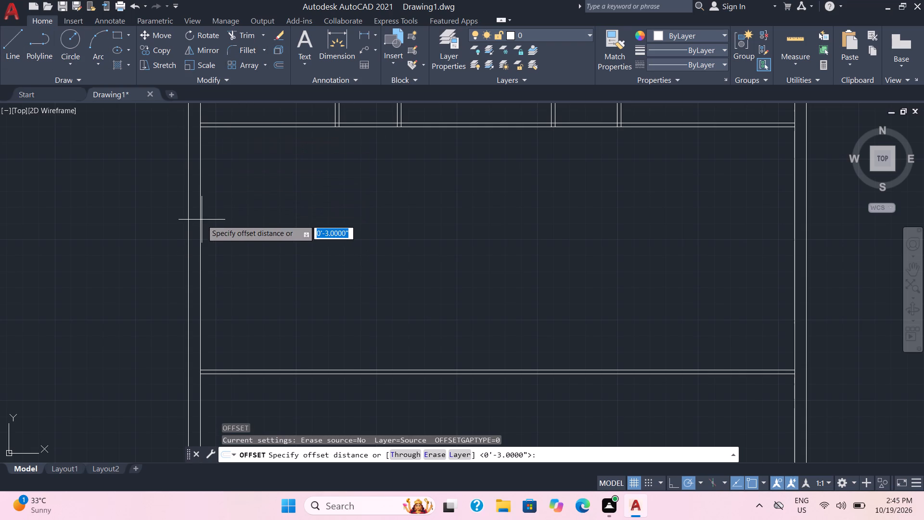
key(3)
key(apostrophe)
key(Return)
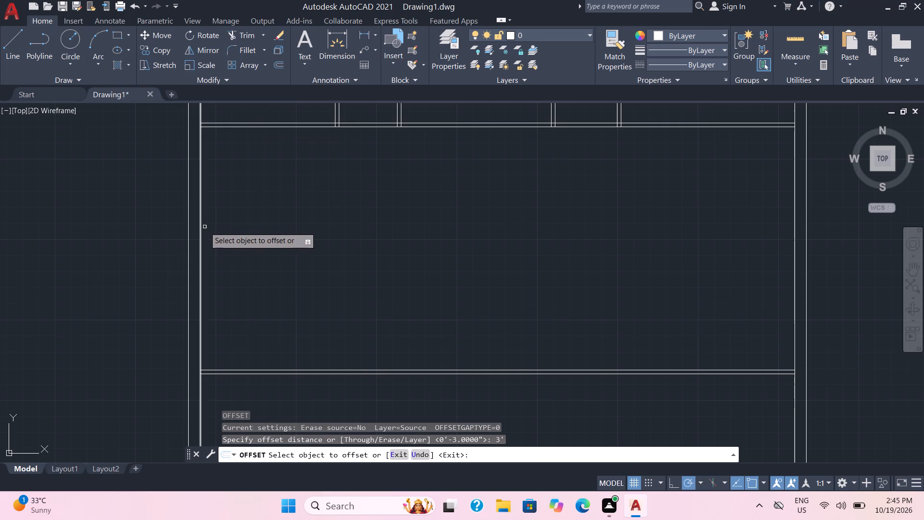
click(201, 231)
click(246, 231)
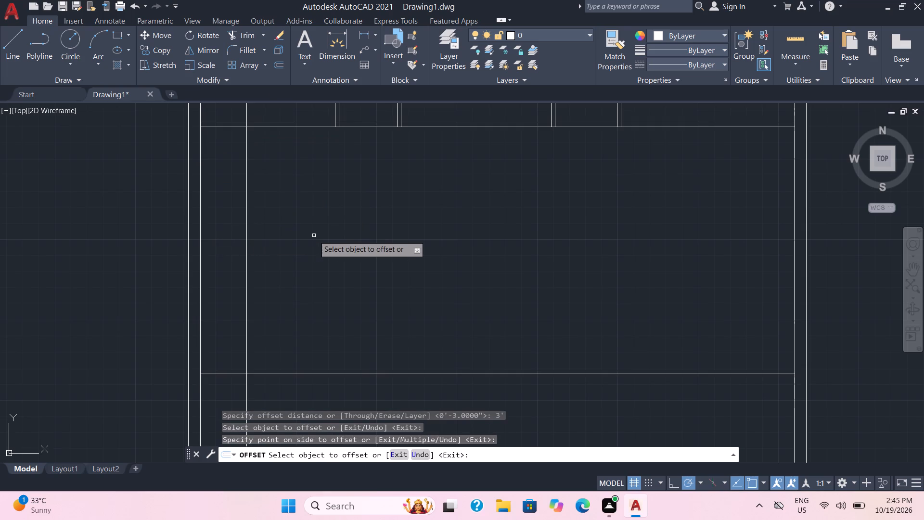
click(245, 238)
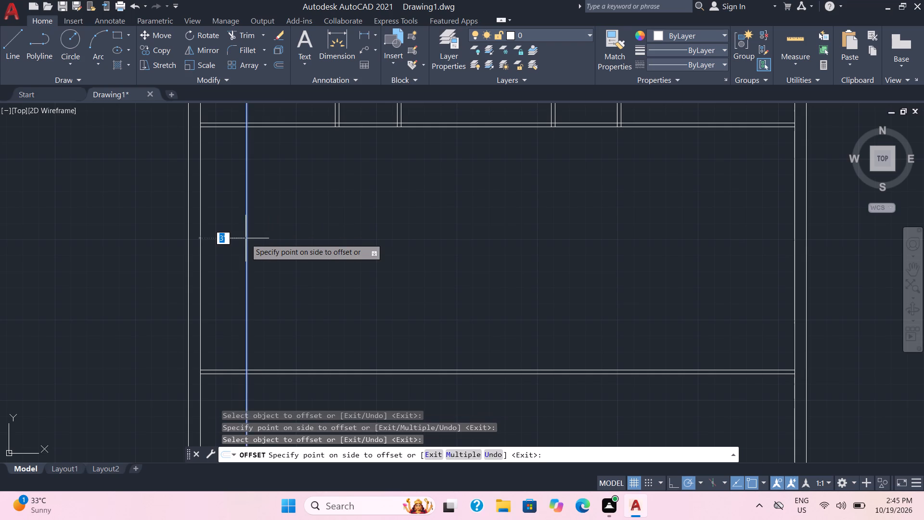
key(3)
key(shift+quotedbl)
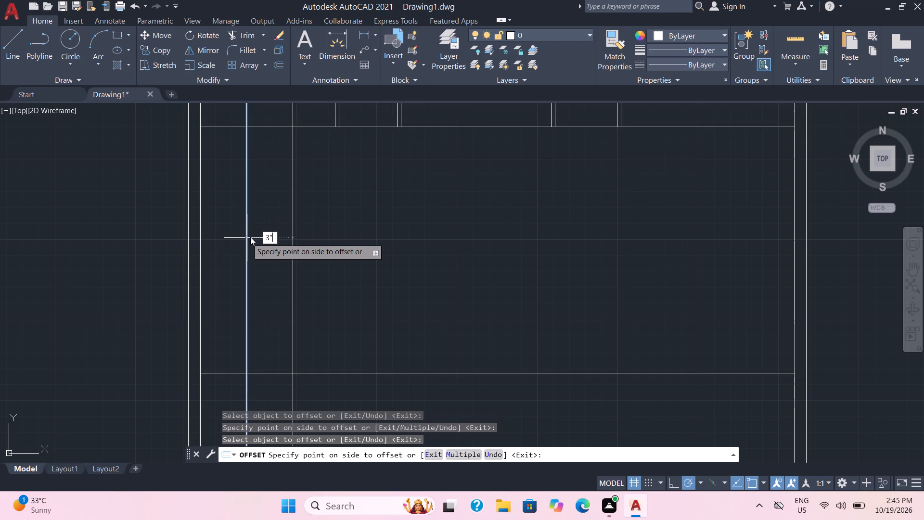
key(Return)
click(266, 237)
Offset the new partition's right-hand line 14' to the right and offset that copy 3" further to form a second vertical partition.
scroll(340, 216, down, 2)
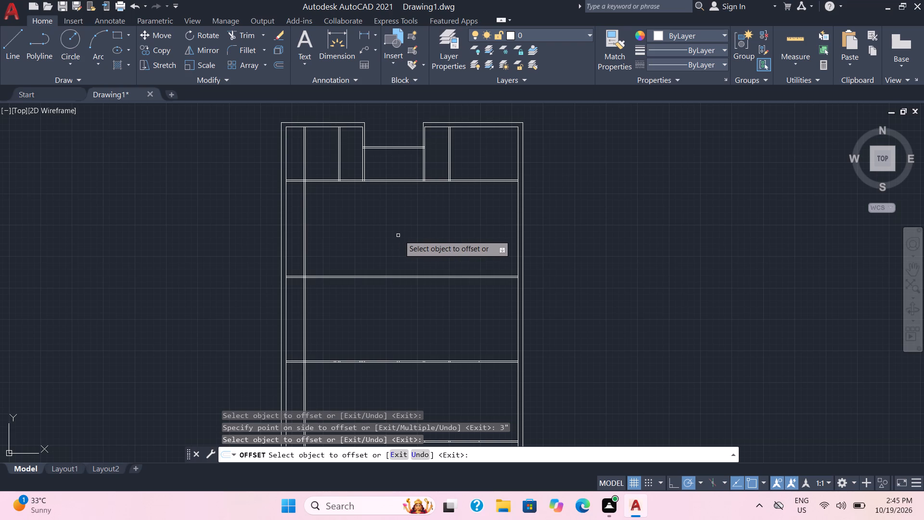
middle_drag(403, 232, 404, 252)
scroll(354, 250, up, 1)
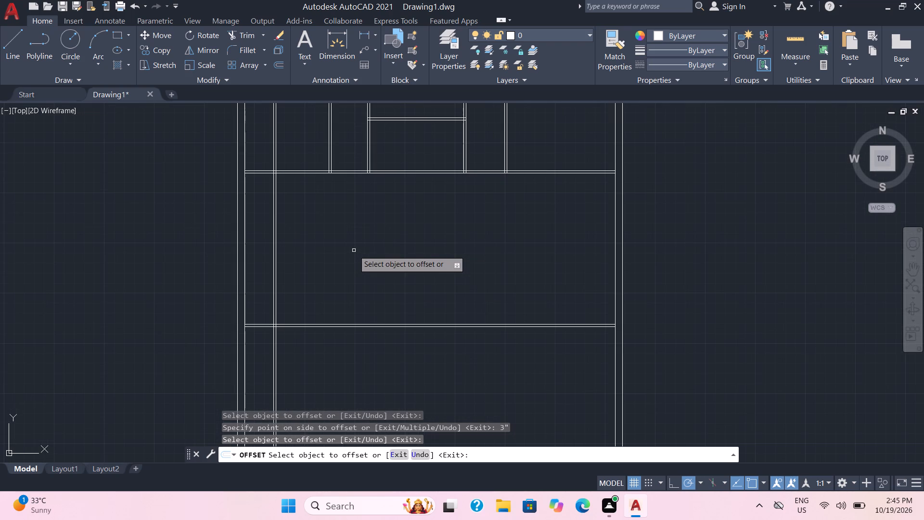
scroll(278, 235, up, 1)
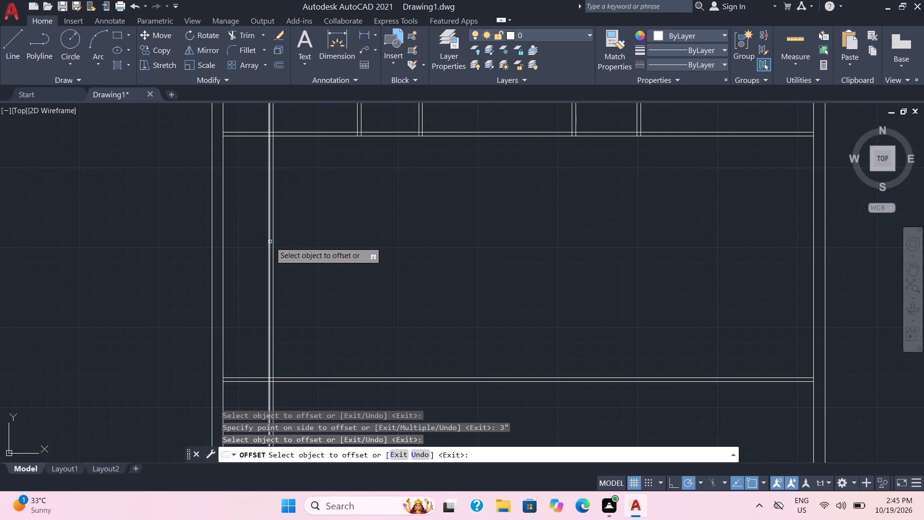
click(274, 243)
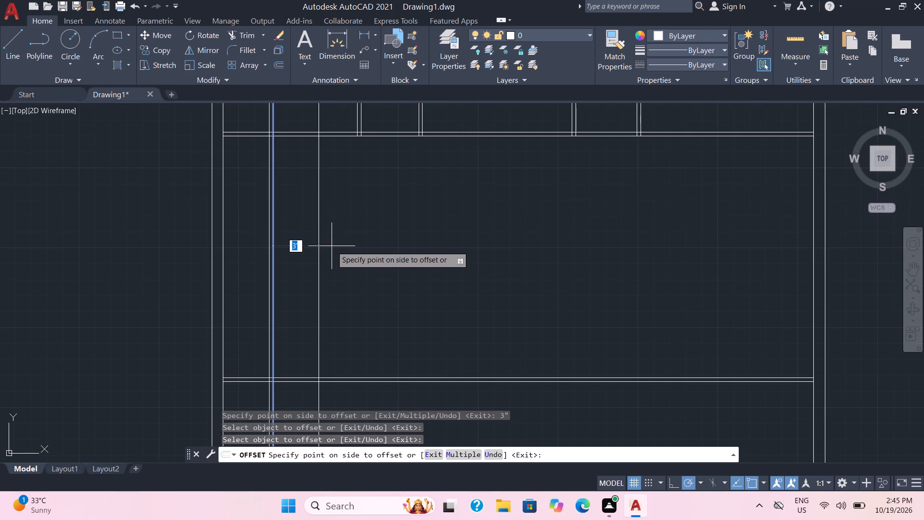
text(14)
key(apostrophe)
key(Return)
scroll(398, 245, down, 1)
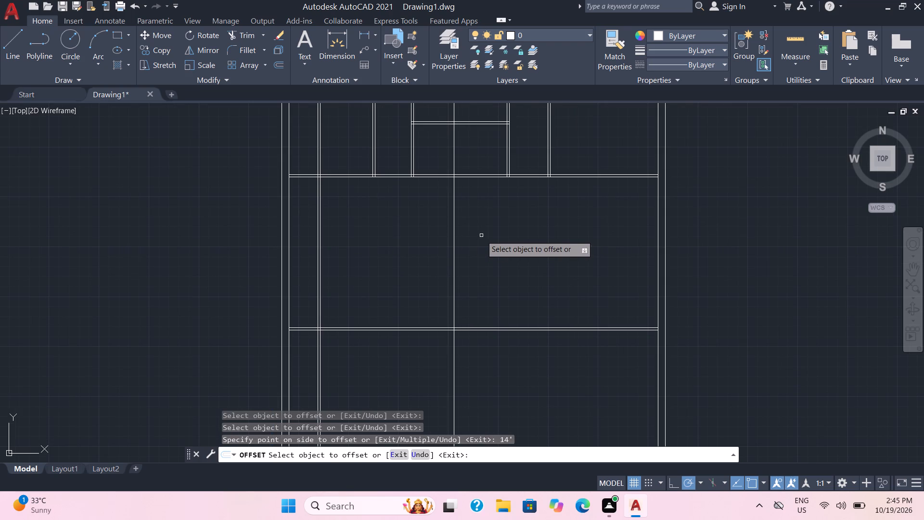
click(454, 250)
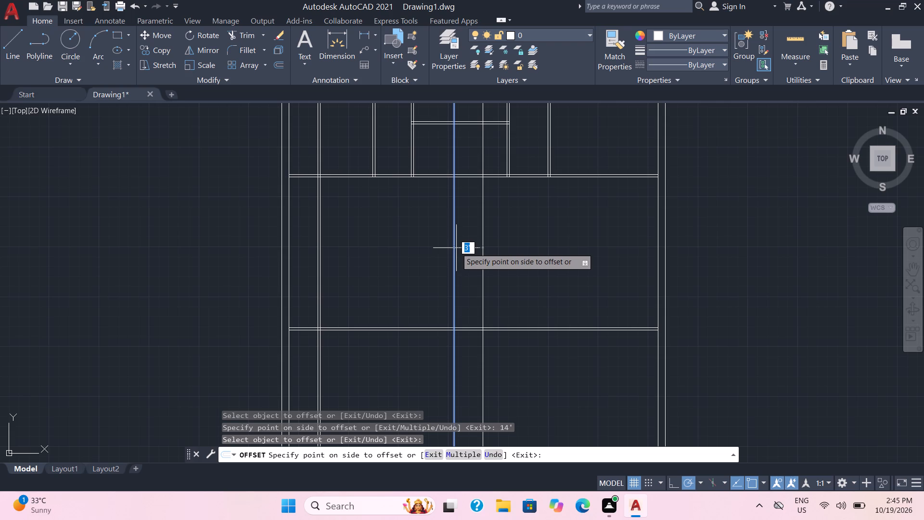
key(3)
key(shift+quotedbl)
key(Return)
scroll(480, 247, down, 1)
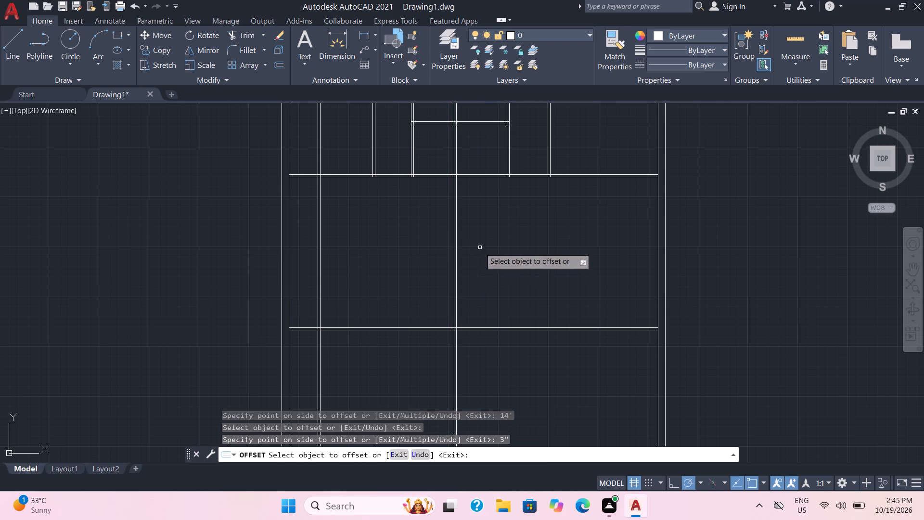
Trim the two new vertical partitions out of the top row and recess, along with the existing vertical partition in the top-left room.
middle_drag(491, 252, 443, 268)
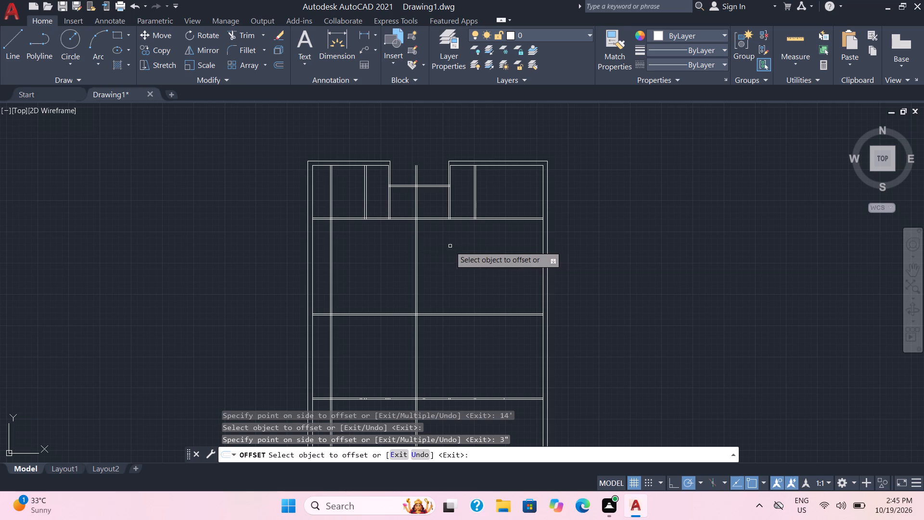
scroll(420, 263, up, 2)
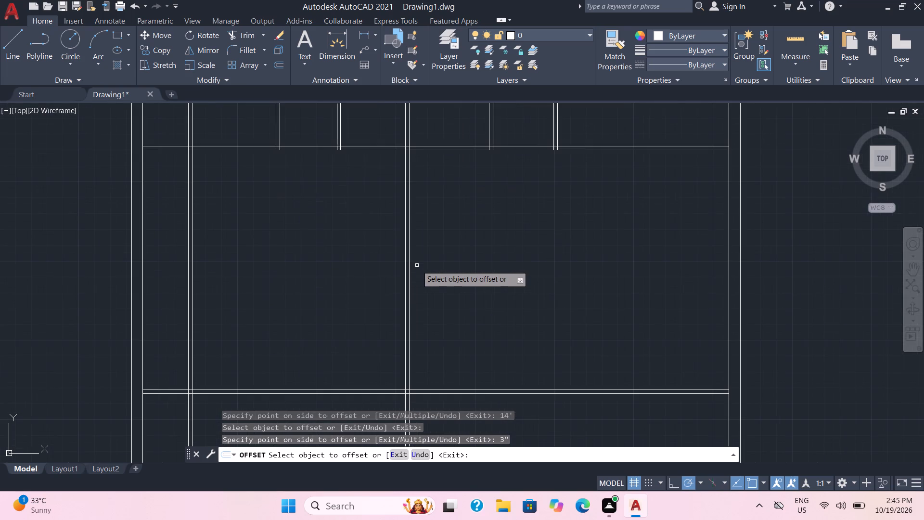
scroll(416, 265, down, 2)
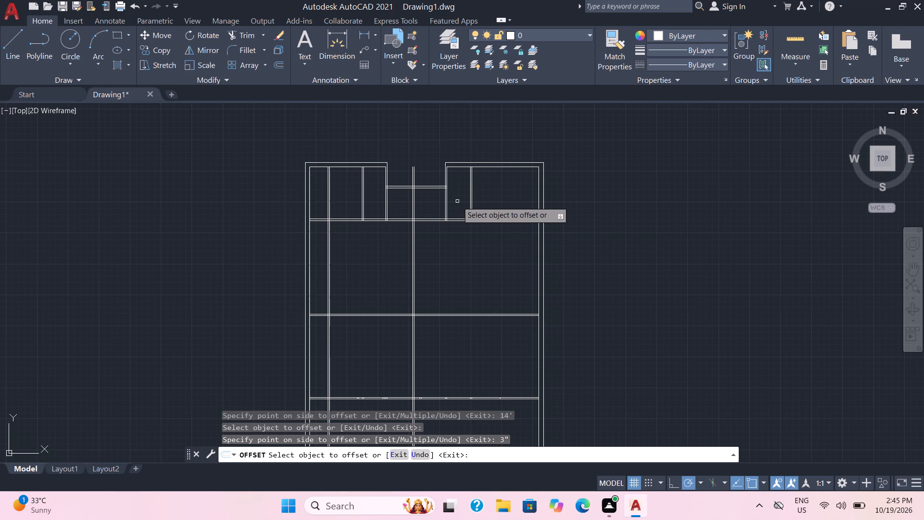
scroll(462, 198, up, 2)
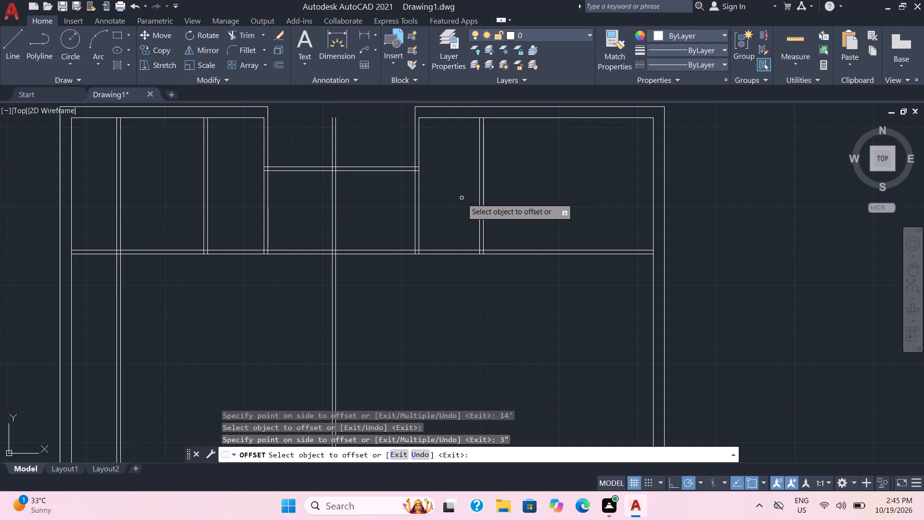
scroll(464, 198, down, 1)
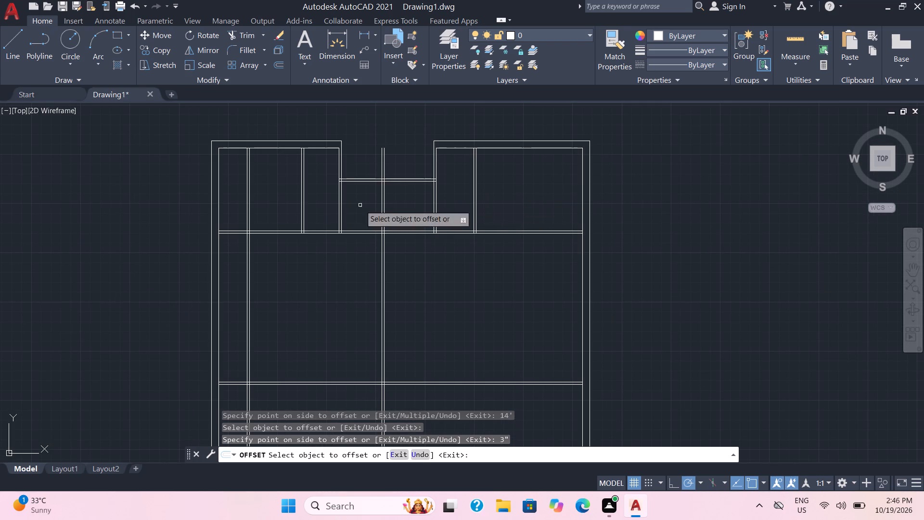
click(249, 36)
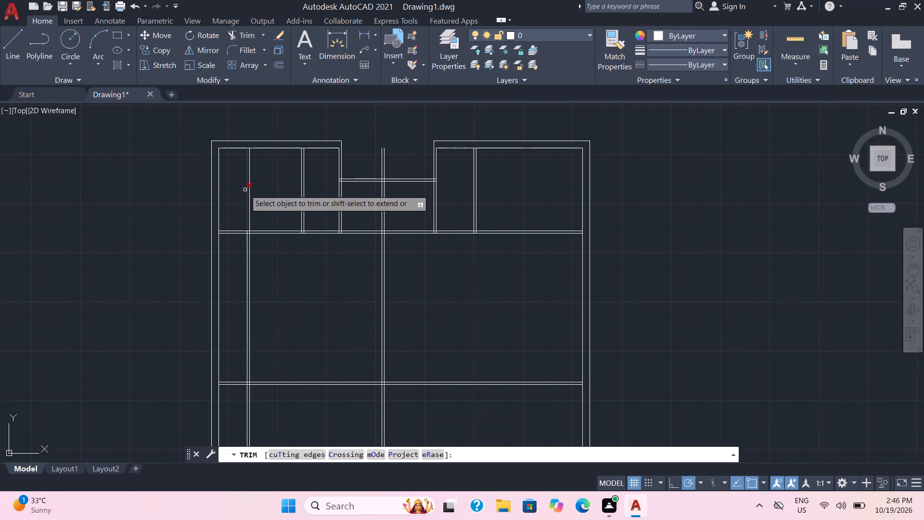
drag(244, 190, 314, 187)
drag(375, 204, 399, 201)
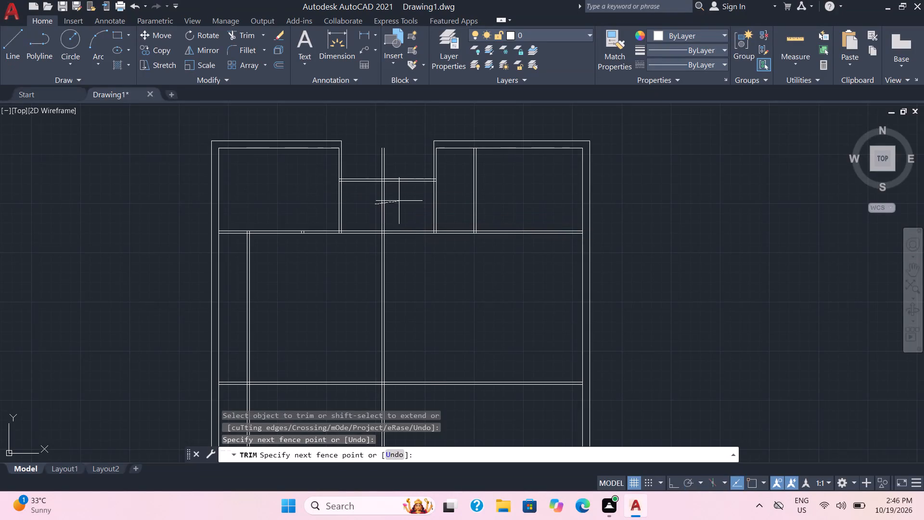
drag(399, 201, 399, 200)
drag(386, 156, 384, 167)
Trim the two leftover vertical stubs inside the recess's horizontal partition.
scroll(366, 184, up, 3)
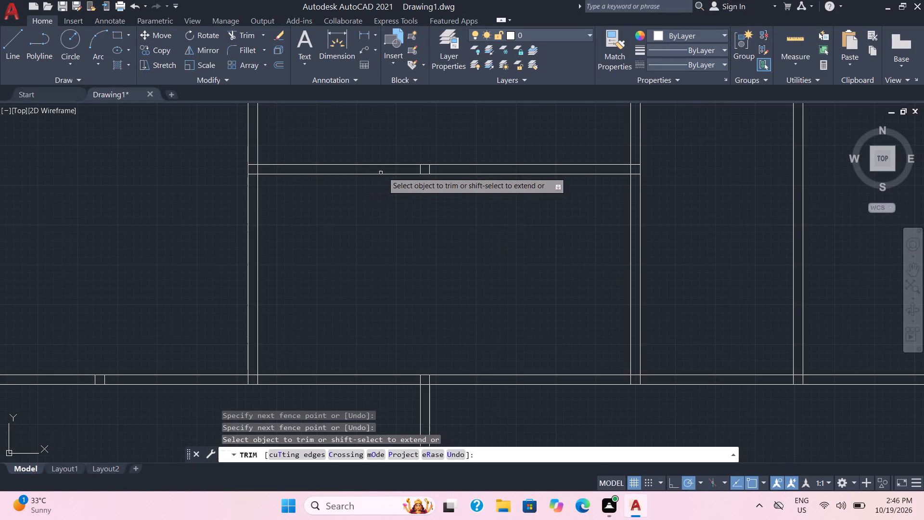
scroll(418, 169, up, 2)
drag(419, 169, 445, 165)
scroll(488, 200, down, 3)
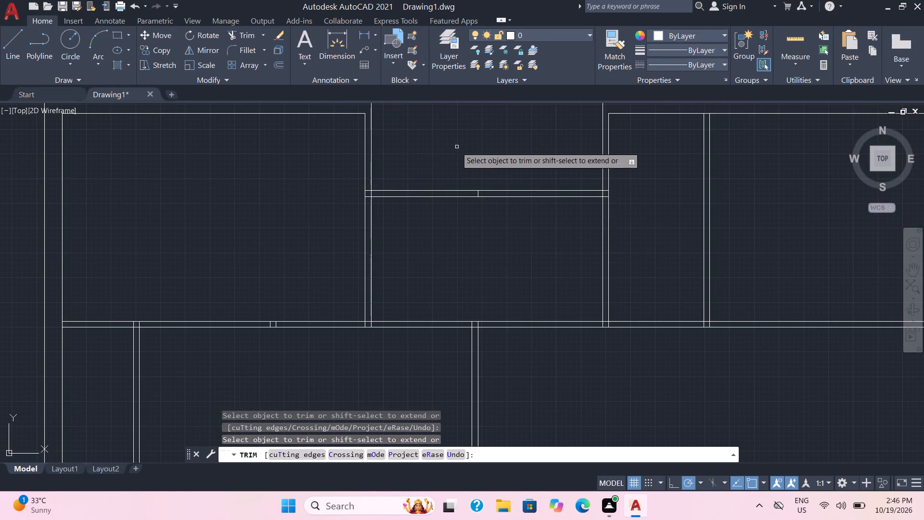
scroll(460, 172, up, 3)
click(499, 228)
scroll(486, 135, down, 2)
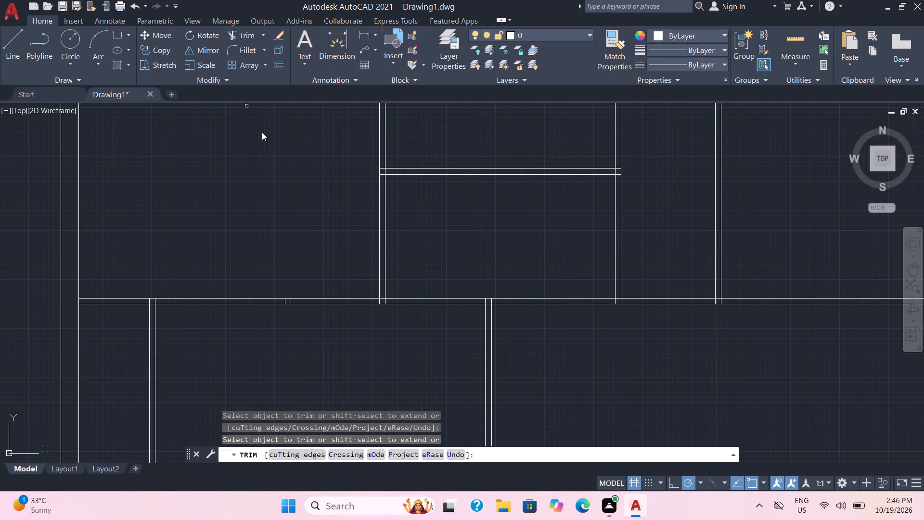
key(Escape)
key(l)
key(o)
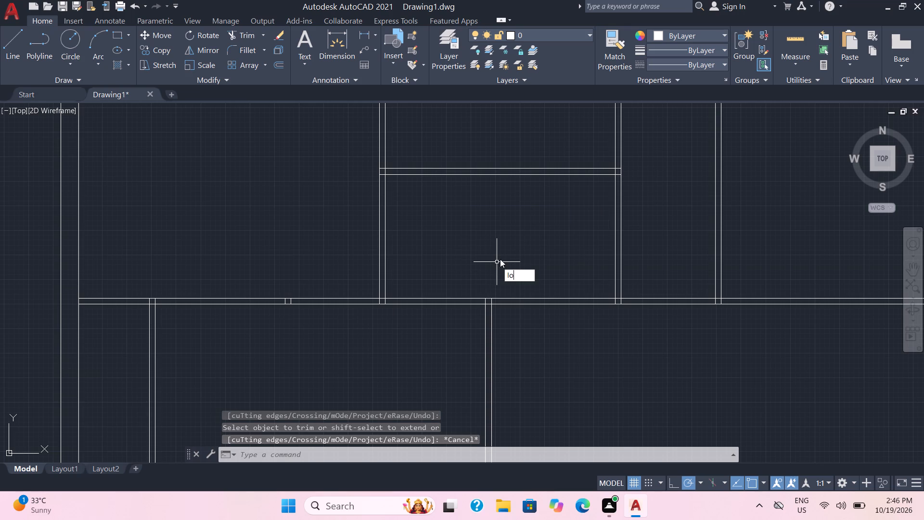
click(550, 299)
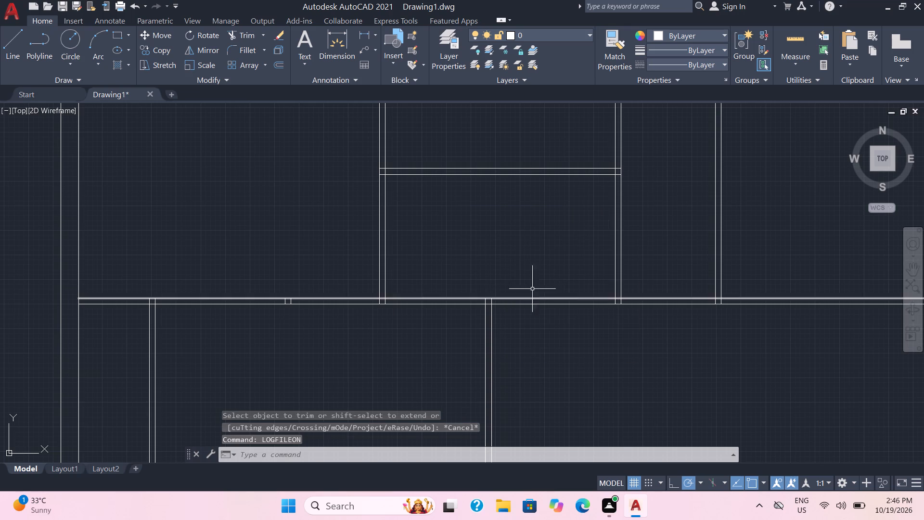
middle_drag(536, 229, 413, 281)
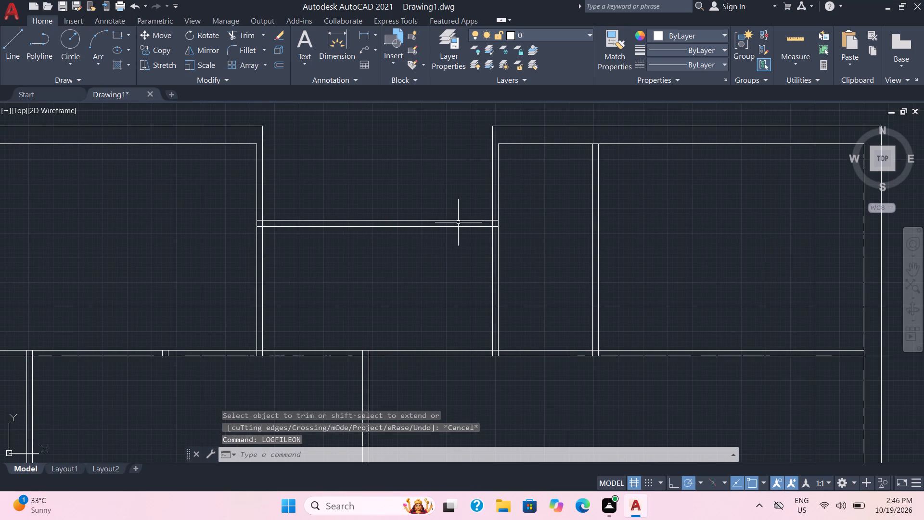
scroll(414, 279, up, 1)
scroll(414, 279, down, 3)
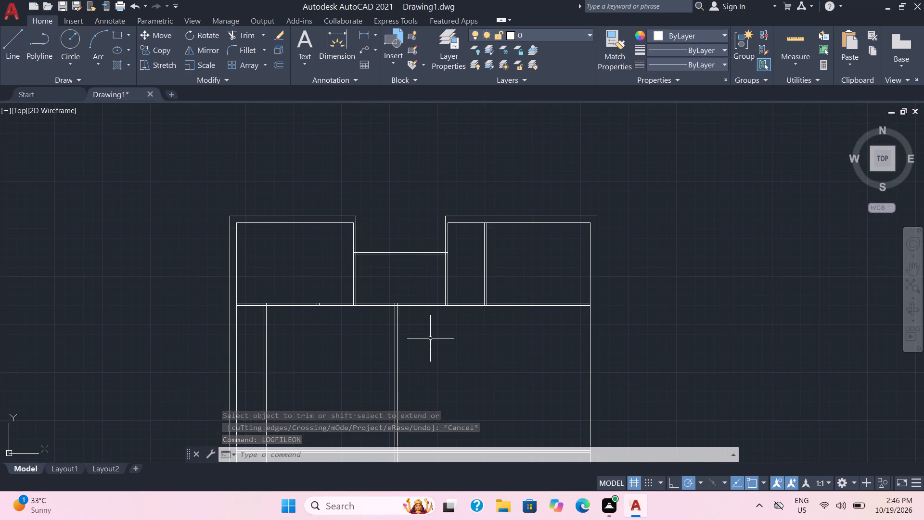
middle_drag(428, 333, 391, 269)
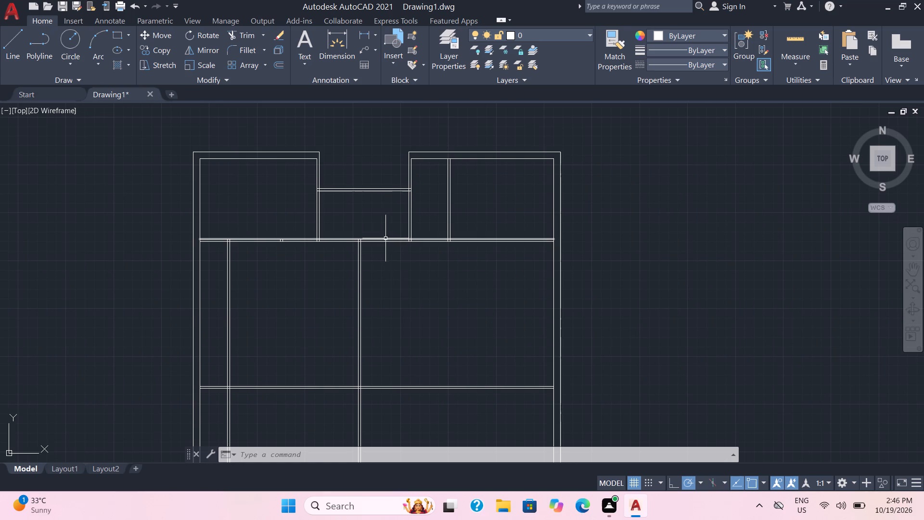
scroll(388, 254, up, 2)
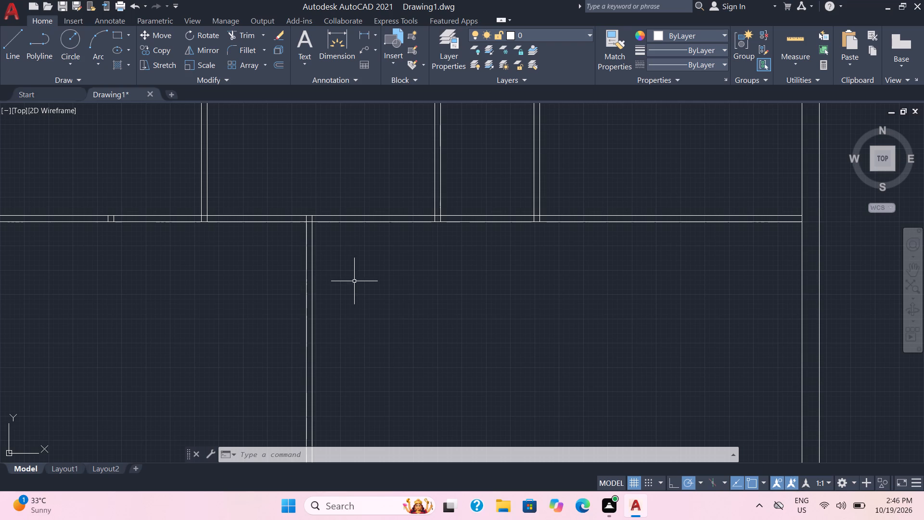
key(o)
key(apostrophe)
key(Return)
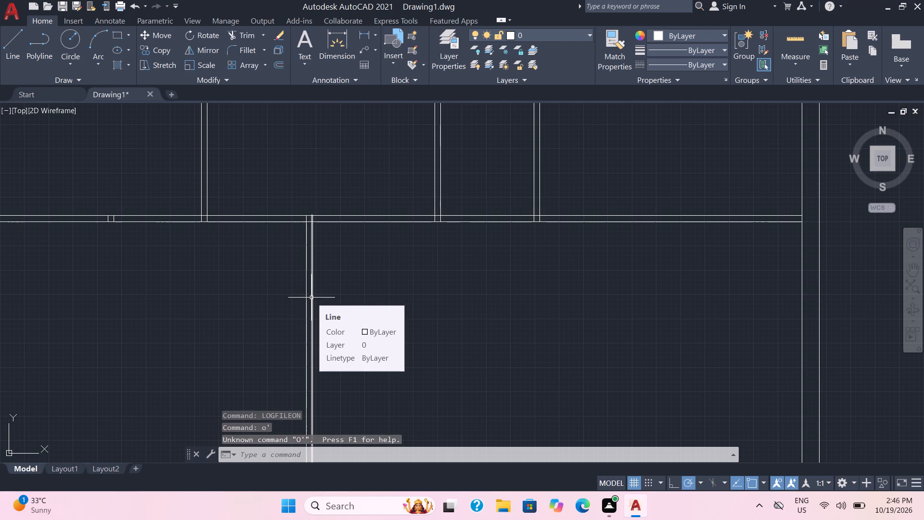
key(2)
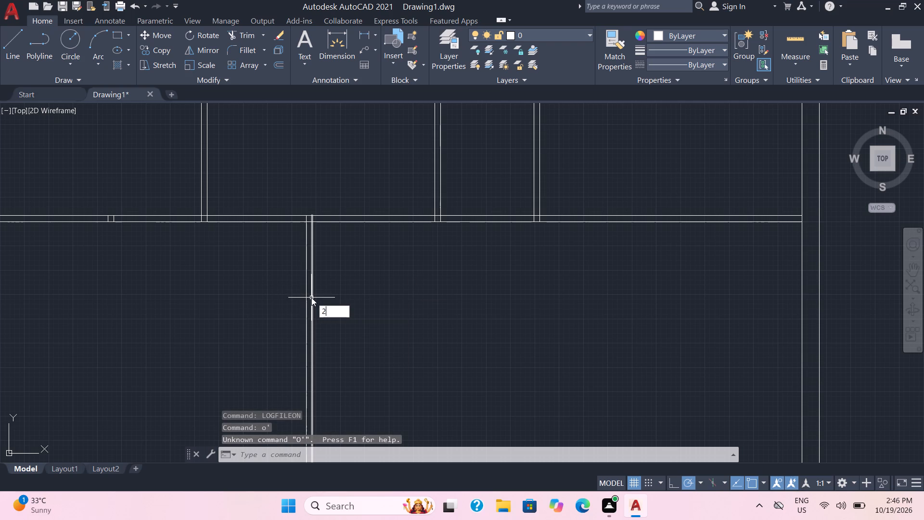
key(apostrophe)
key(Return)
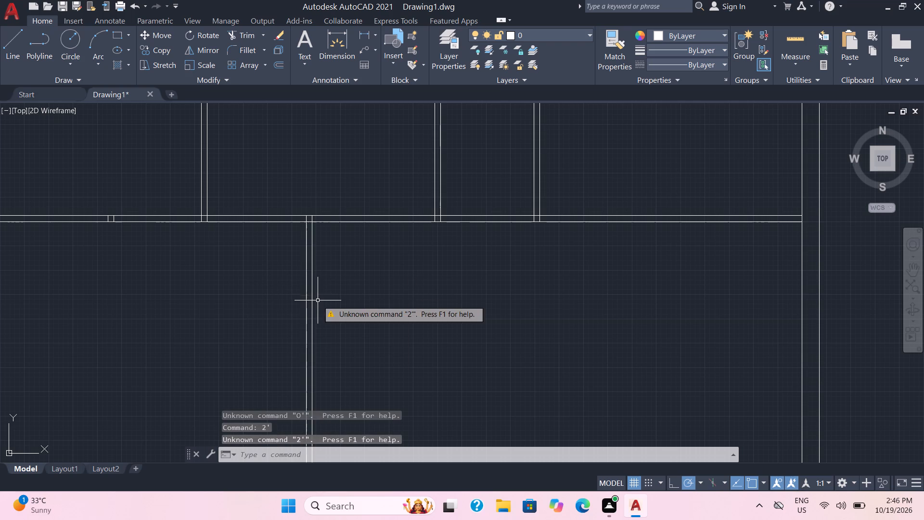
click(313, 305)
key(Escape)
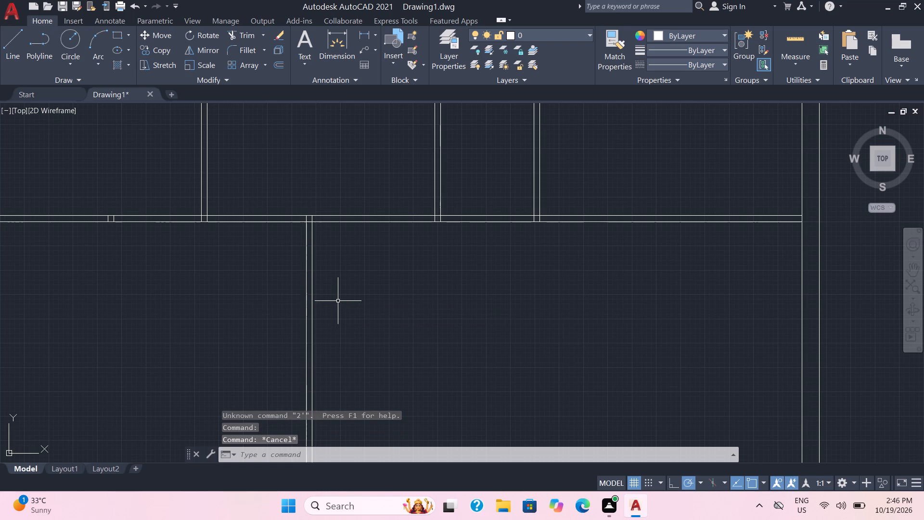
Offset the second vertical partition's right-hand line 2' to the right and offset that copy 3" further to form a third vertical partition.
key(o)
key(Return)
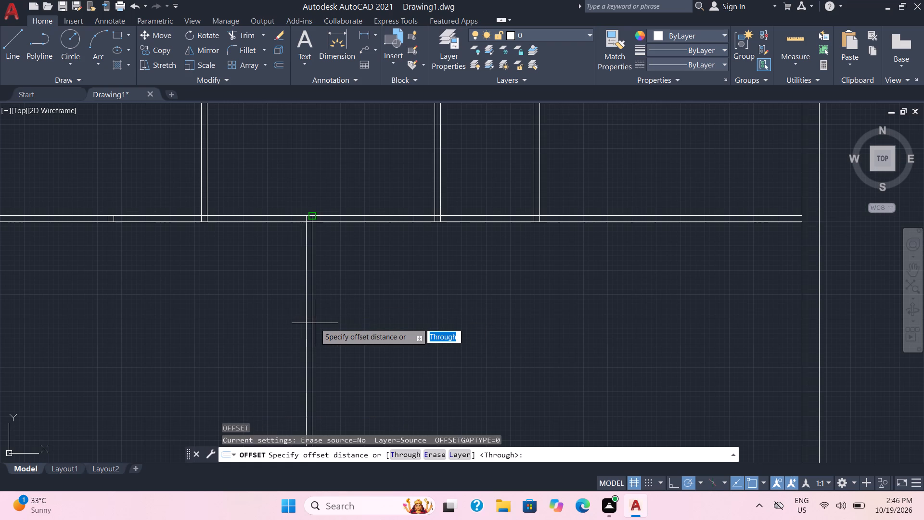
key(2)
key(apostrophe)
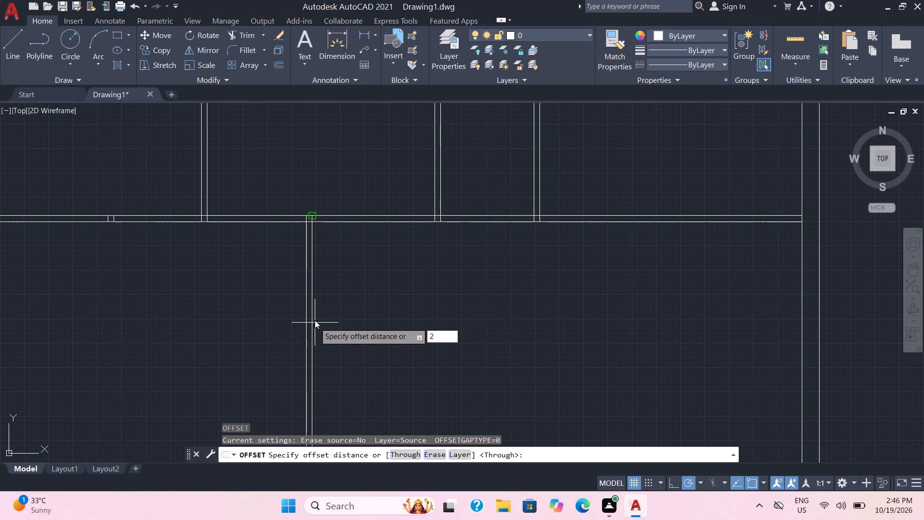
key(Return)
click(313, 325)
click(355, 320)
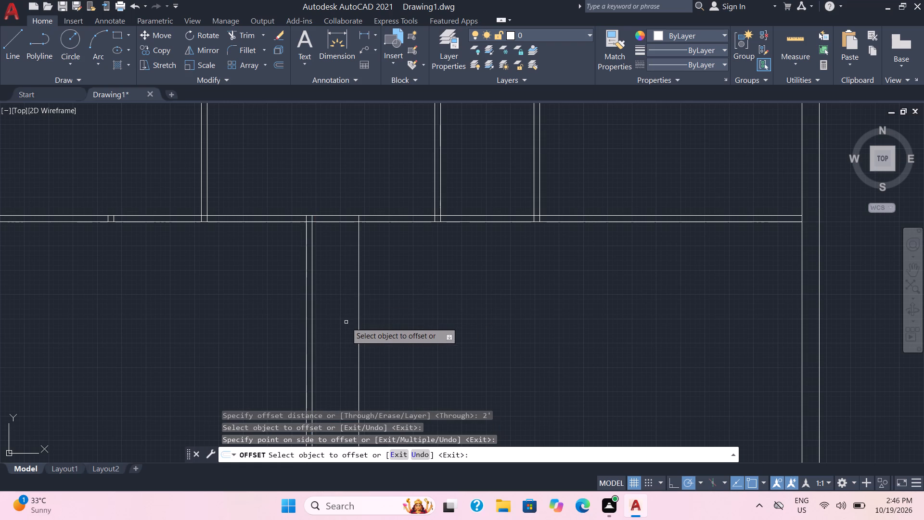
click(358, 323)
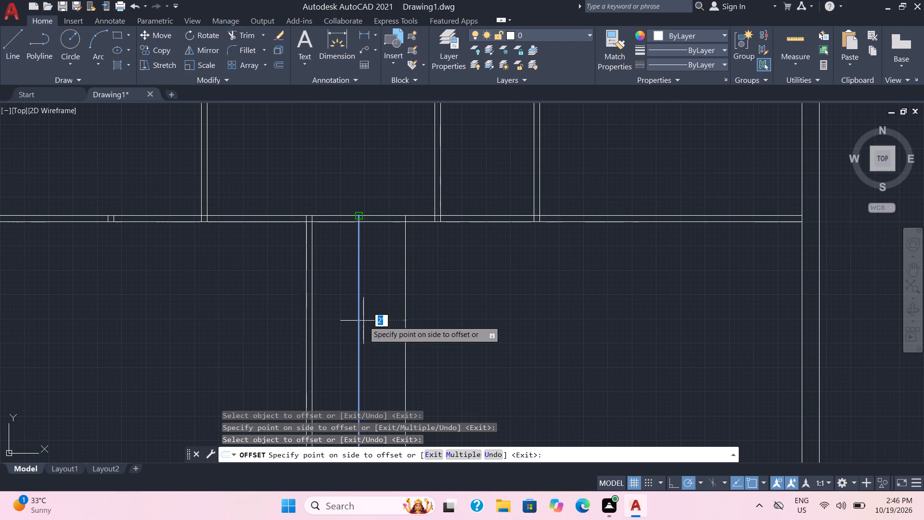
key(3)
key(shift+quotedbl)
key(Return)
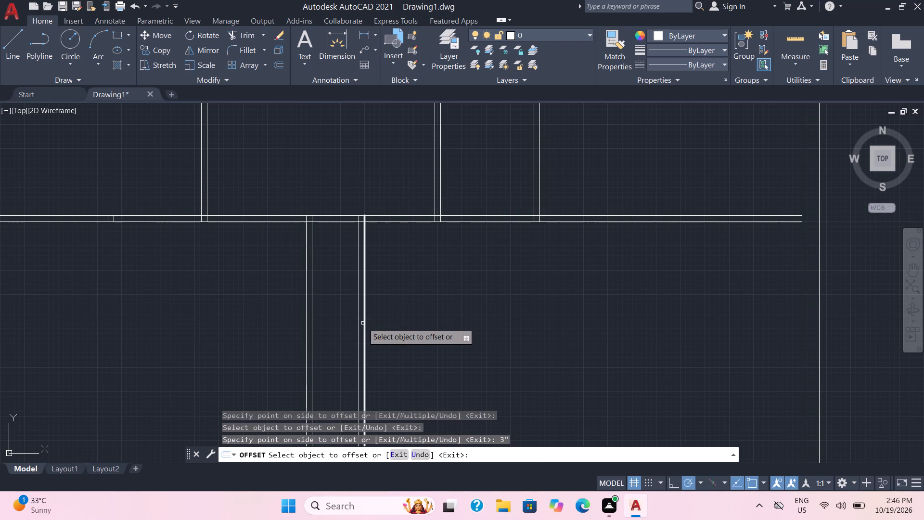
Check the dimensions of the room between the new partition and the right outer wall with Quick Measure.
scroll(409, 312, down, 2)
middle_drag(433, 331, 415, 236)
scroll(396, 271, up, 1)
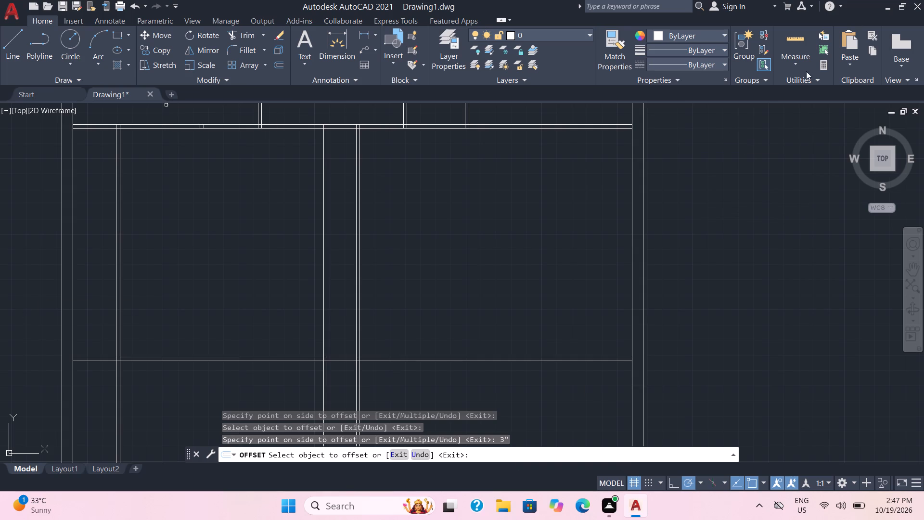
click(806, 43)
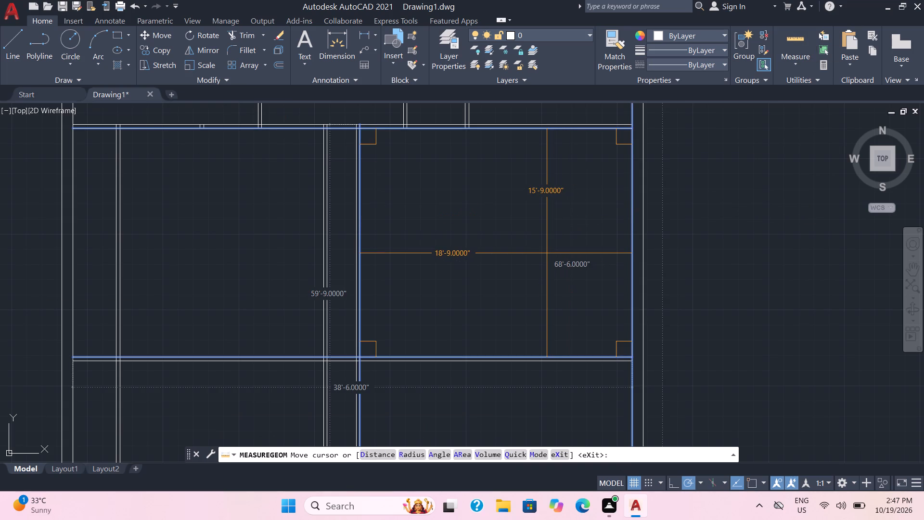
key(Escape)
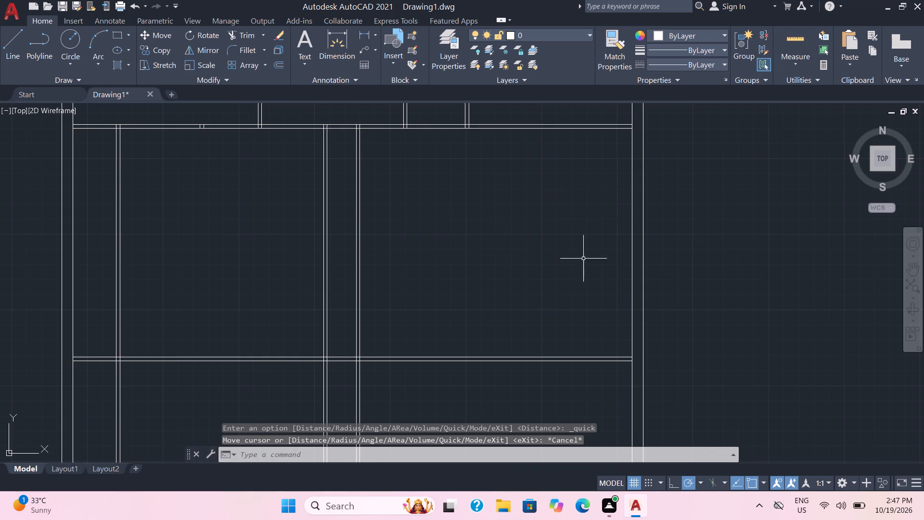
Trim the three vertical partitions out of the third and fourth rows, the two middle rows above the bottom row.
scroll(582, 256, down, 2)
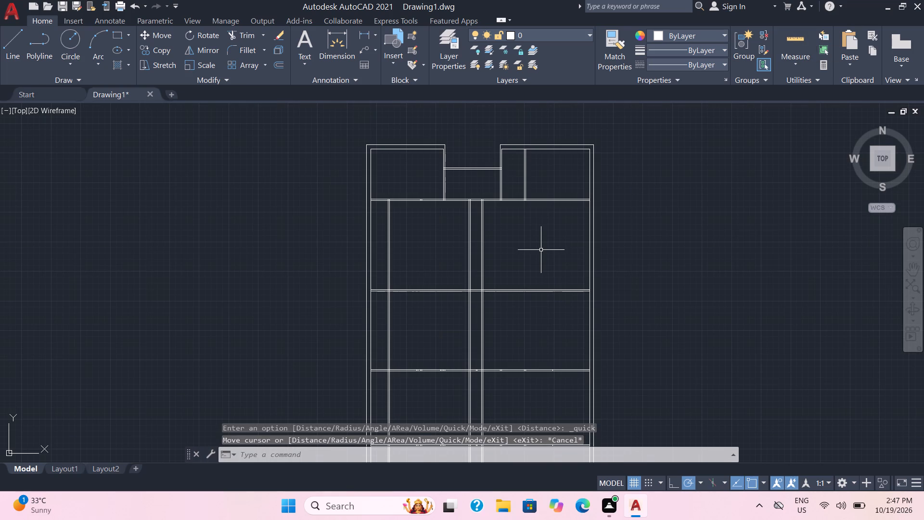
scroll(556, 256, up, 1)
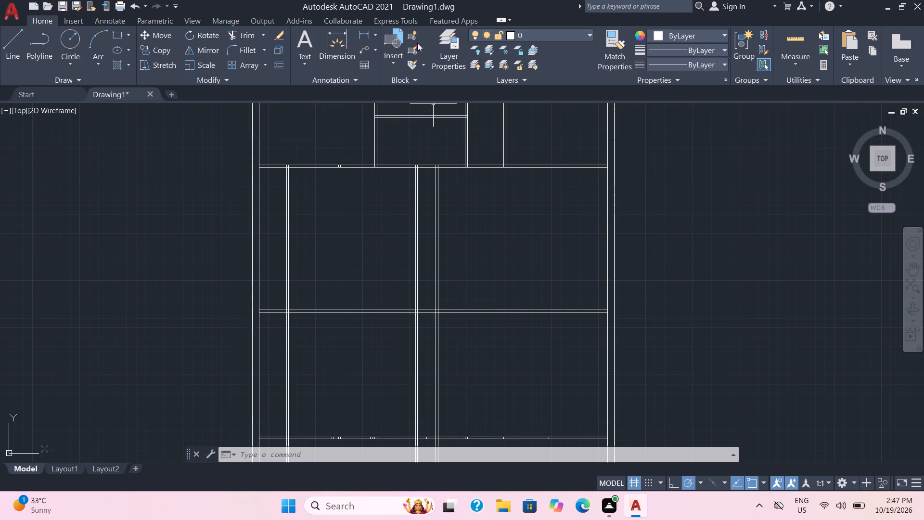
click(251, 37)
drag(266, 351, 464, 391)
scroll(458, 351, down, 2)
middle_drag(436, 388, 452, 328)
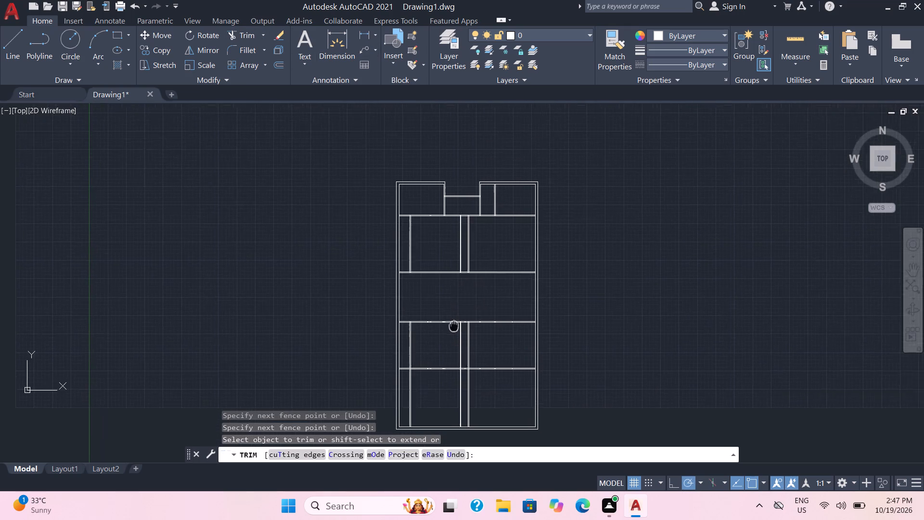
middle_drag(452, 328, 448, 336)
scroll(422, 349, up, 2)
drag(368, 358, 535, 386)
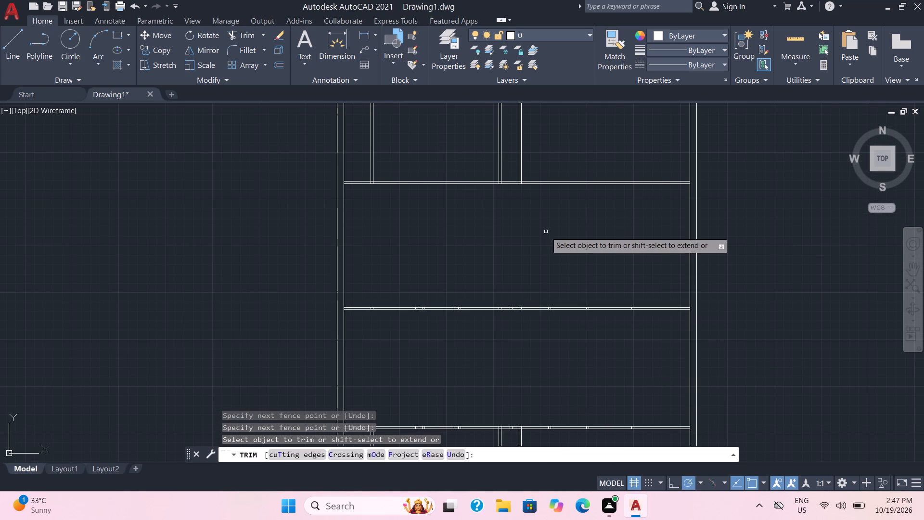
middle_drag(526, 280, 495, 331)
key(Escape)
Offset the right outer wall's inner line 8' into the house and offset that copy 3" further left to form a vertical partition.
scroll(474, 263, up, 1)
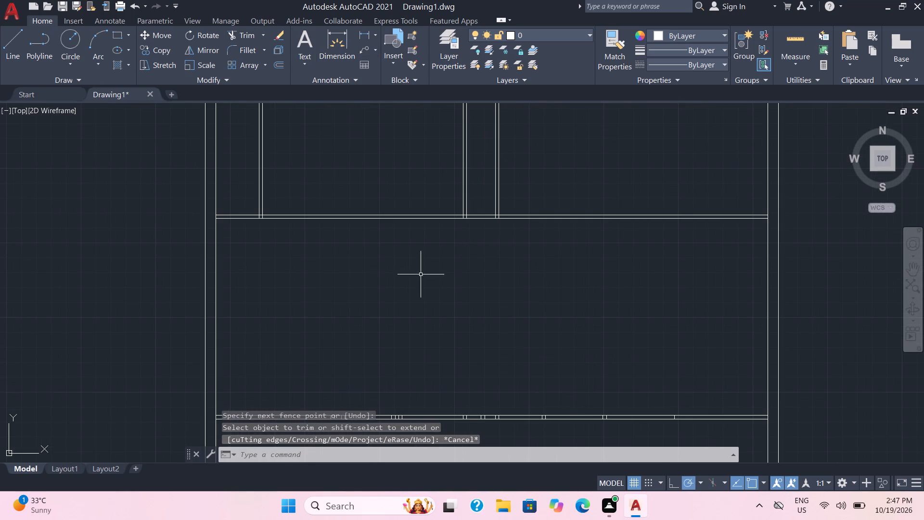
scroll(377, 274, up, 1)
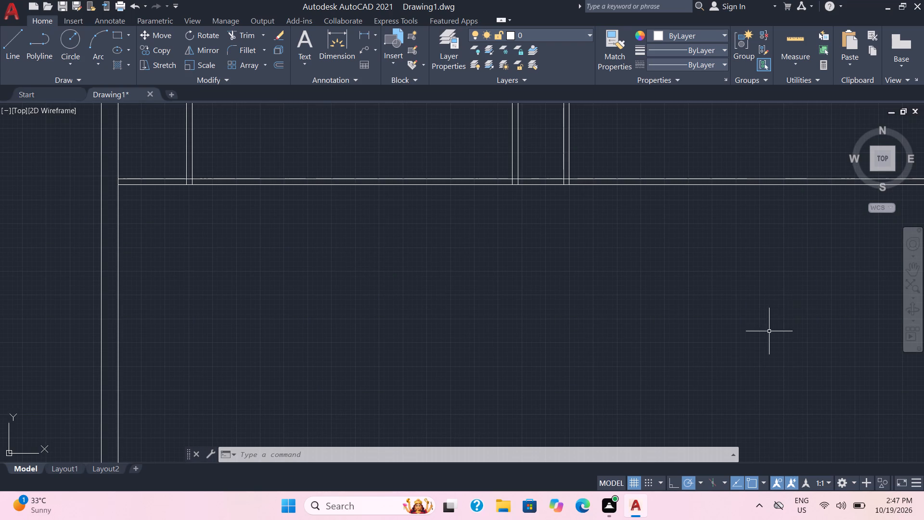
scroll(723, 347, down, 3)
middle_drag(719, 344, 506, 306)
scroll(581, 320, up, 2)
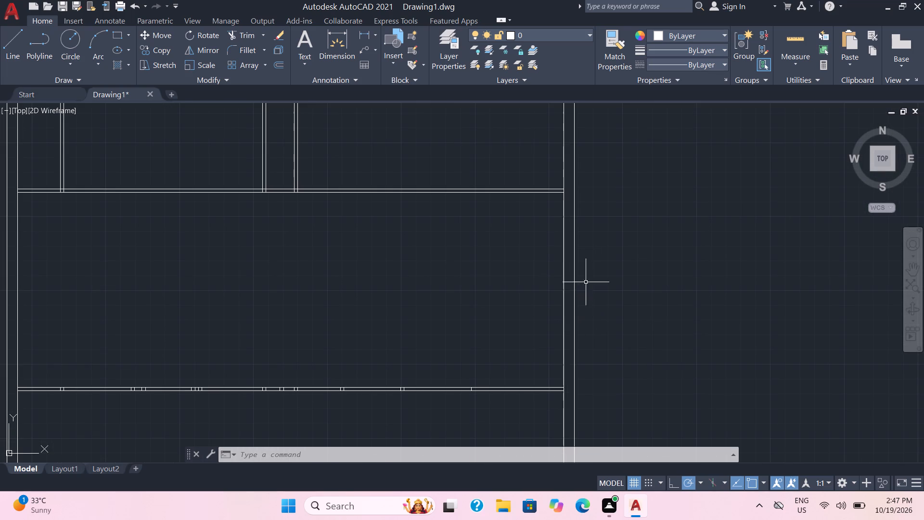
key(o)
key(Return)
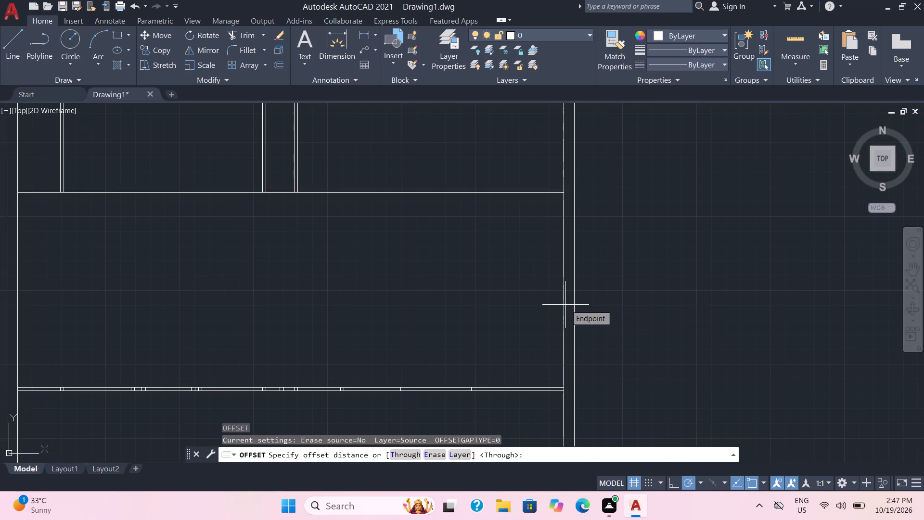
key(8)
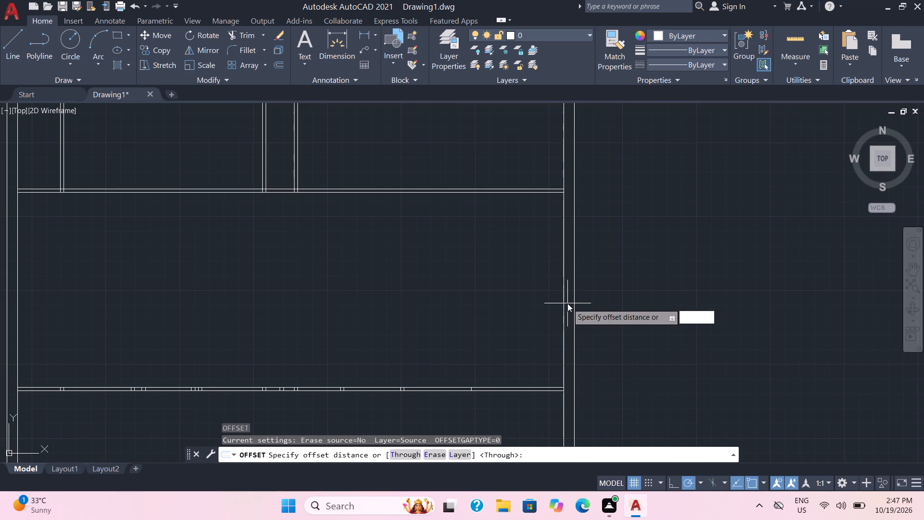
key(apostrophe)
key(Return)
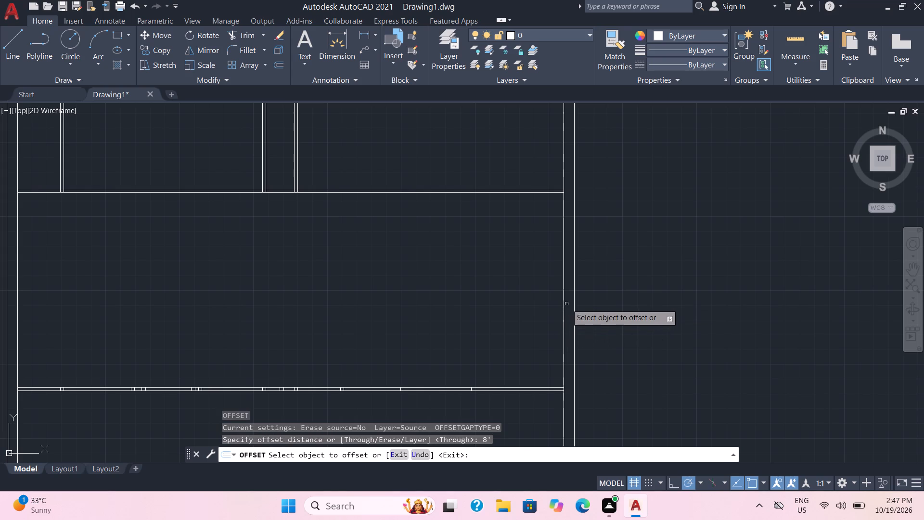
click(565, 305)
click(507, 318)
scroll(512, 311, down, 2)
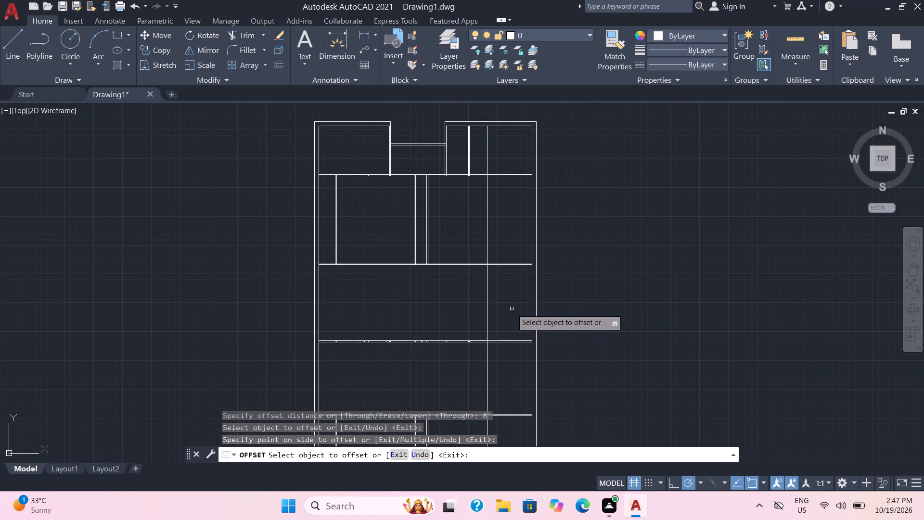
click(486, 299)
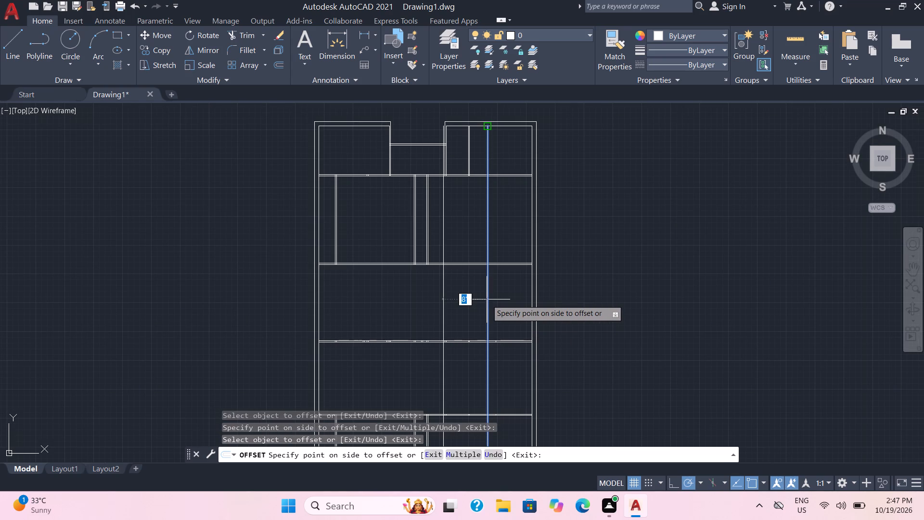
key(3)
key(shift+quotedbl)
key(Return)
click(501, 302)
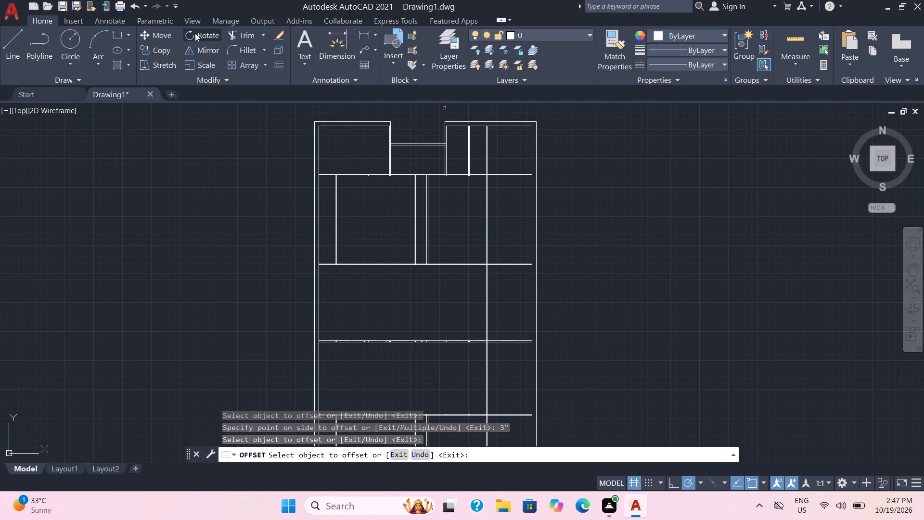
Trim the new right-hand vertical partition out of the top row and the second row.
click(235, 35)
drag(482, 151, 482, 151)
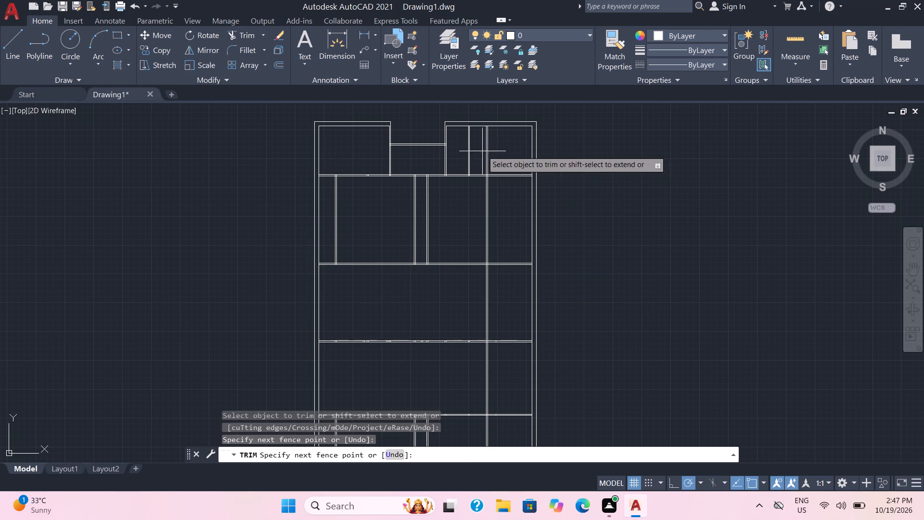
drag(482, 151, 491, 154)
drag(474, 209, 494, 222)
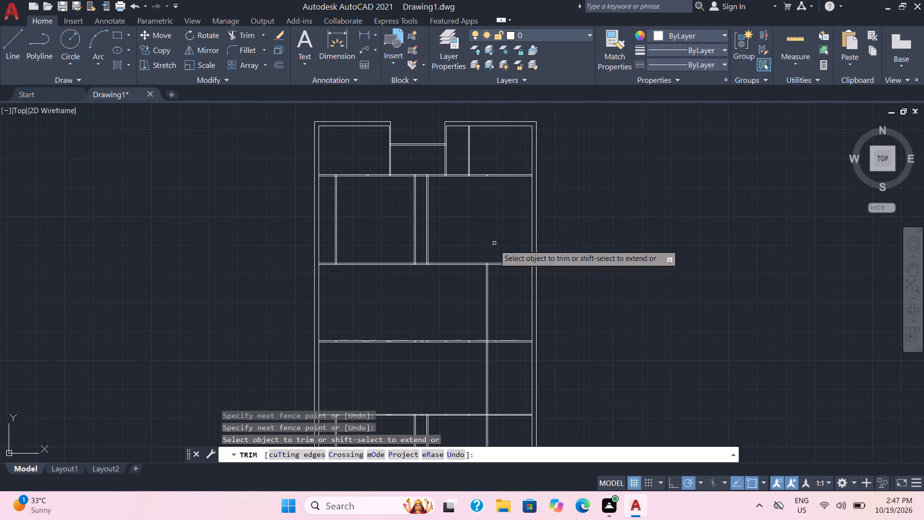
scroll(496, 267, down, 1)
key(Escape)
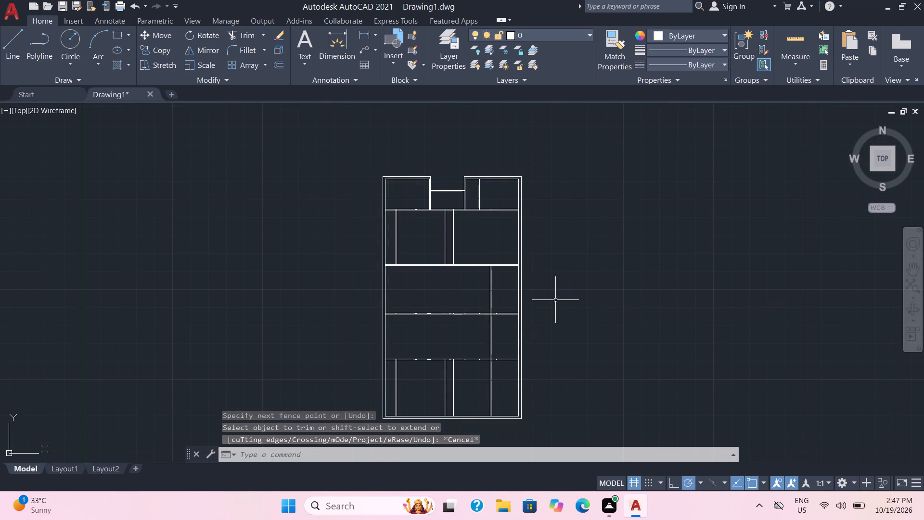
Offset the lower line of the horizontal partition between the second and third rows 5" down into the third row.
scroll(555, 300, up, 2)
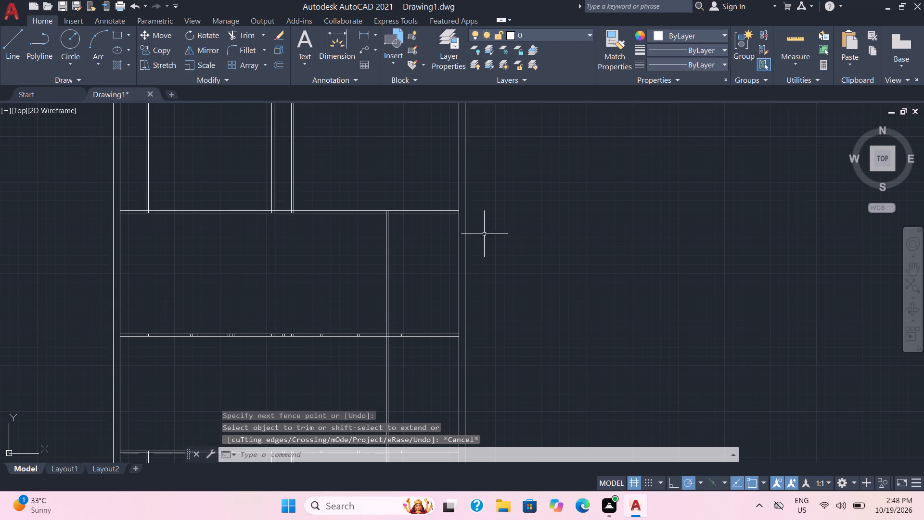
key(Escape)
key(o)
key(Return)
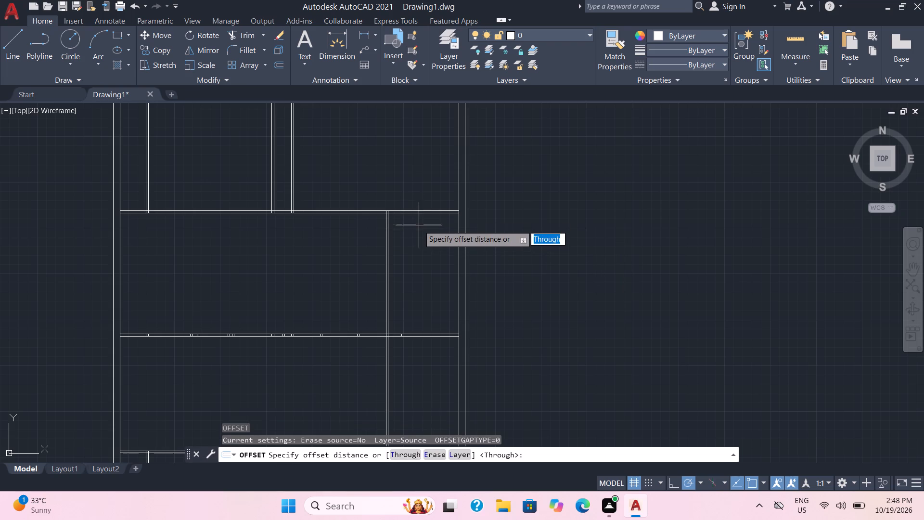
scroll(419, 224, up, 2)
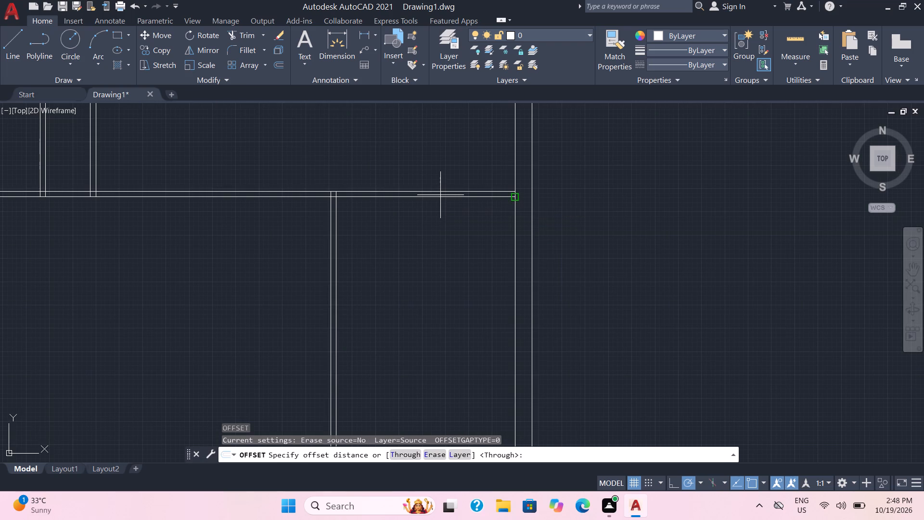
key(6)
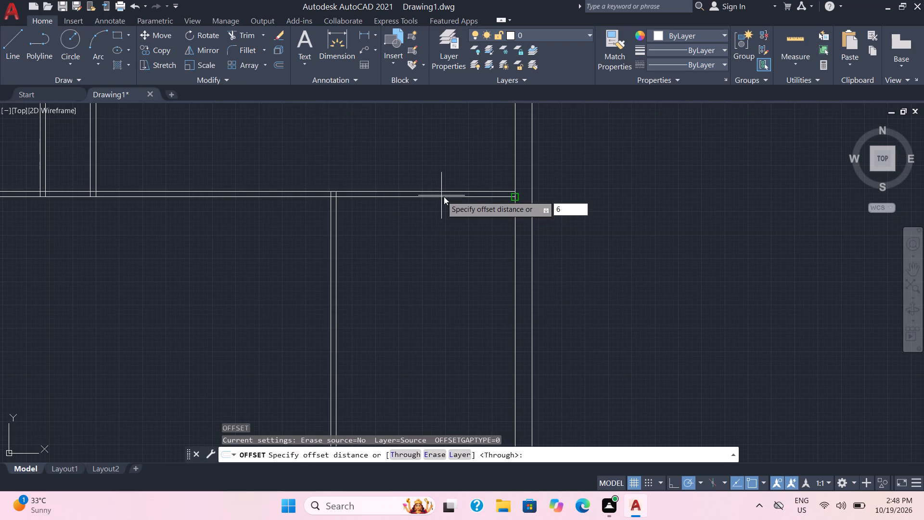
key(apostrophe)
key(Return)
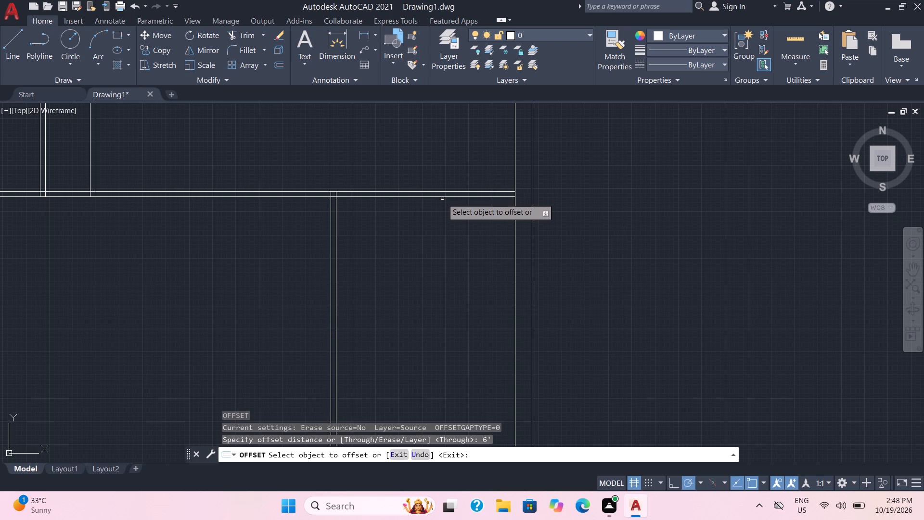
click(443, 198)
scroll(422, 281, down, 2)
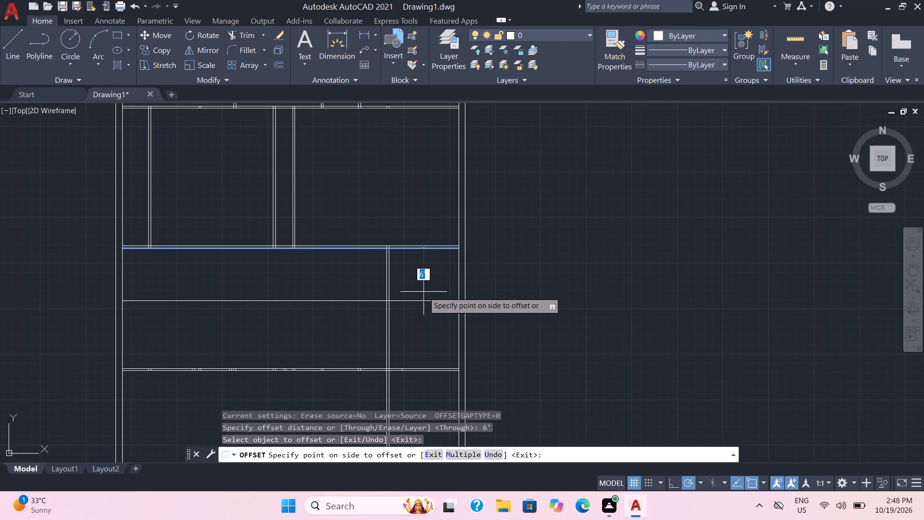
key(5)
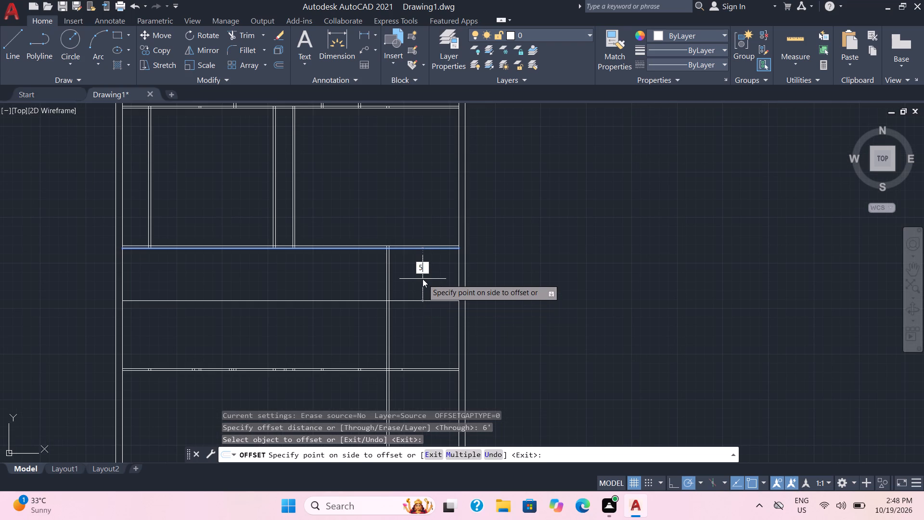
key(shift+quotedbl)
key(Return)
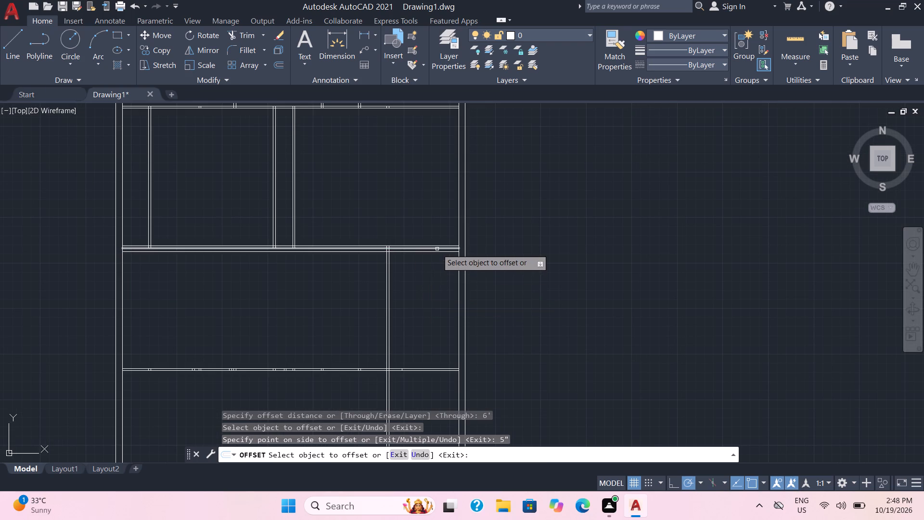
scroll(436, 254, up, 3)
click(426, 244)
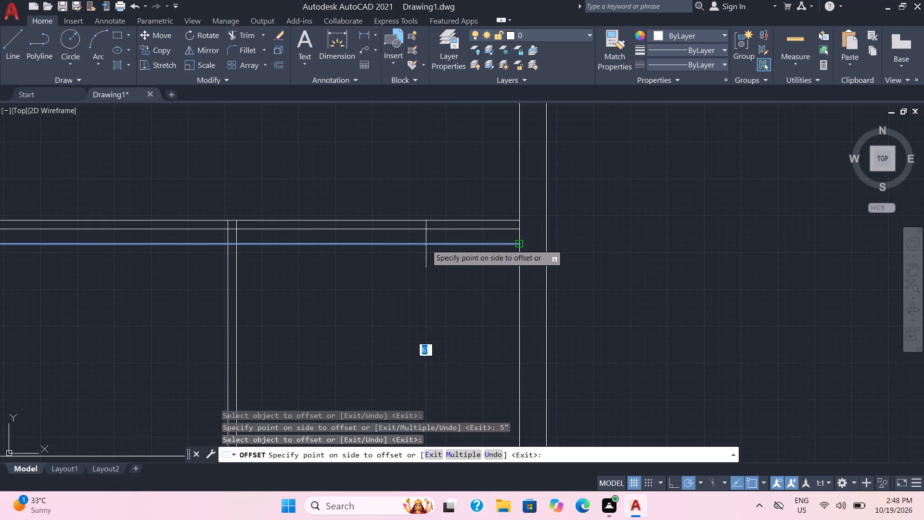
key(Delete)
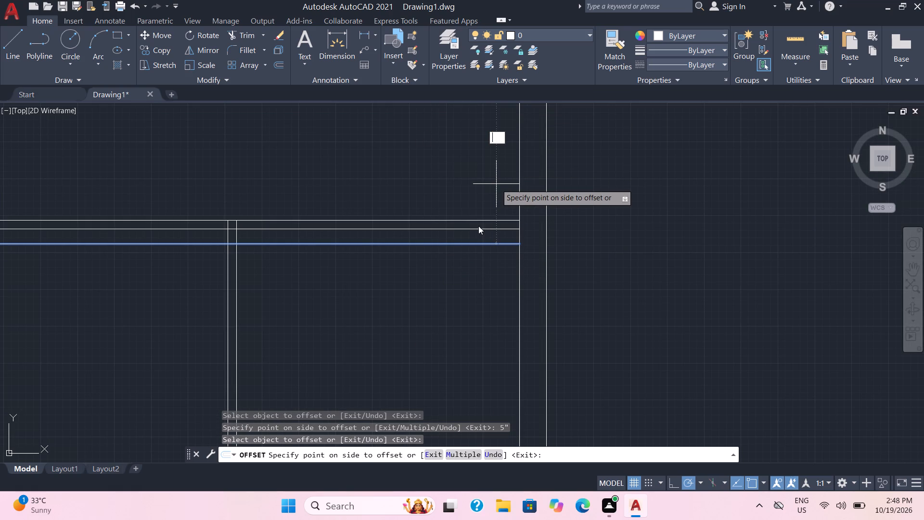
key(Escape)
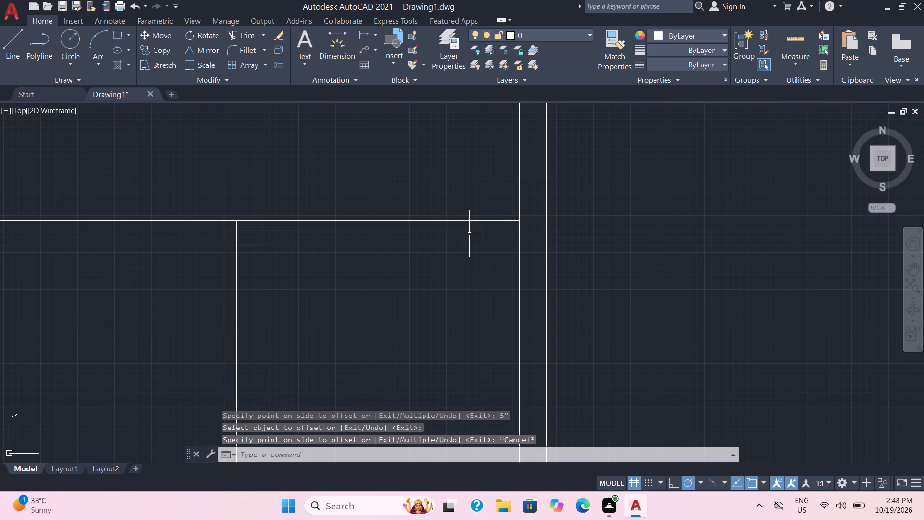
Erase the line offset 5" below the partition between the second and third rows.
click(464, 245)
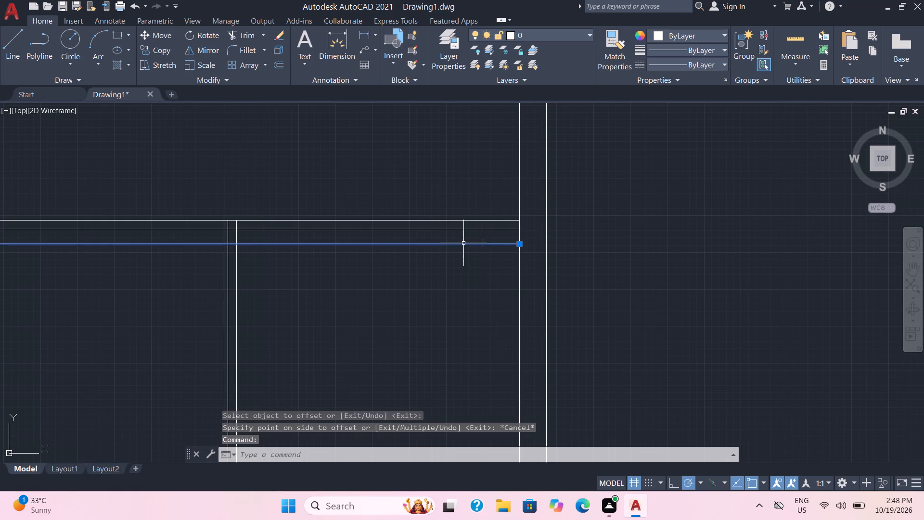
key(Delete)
Offset the lower line of the partition between the second and third rows 5' down into the third row.
key(o)
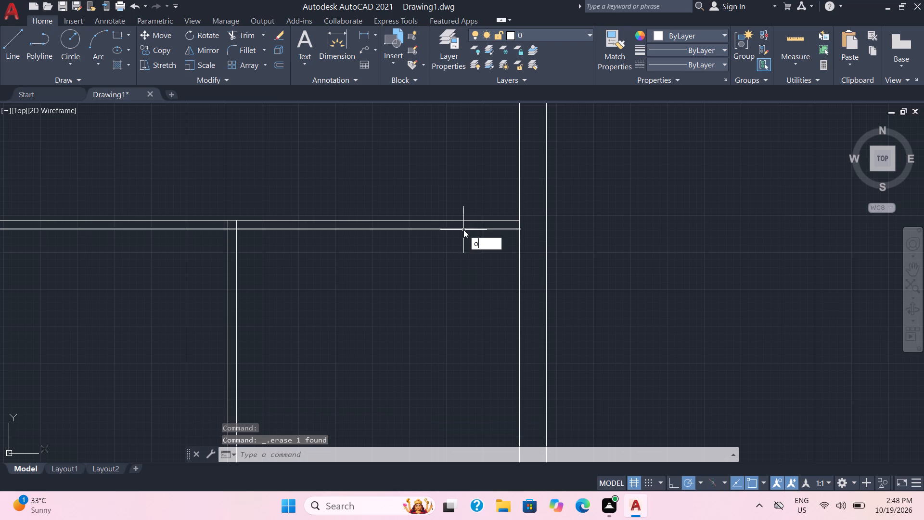
key(Return)
key(Escape)
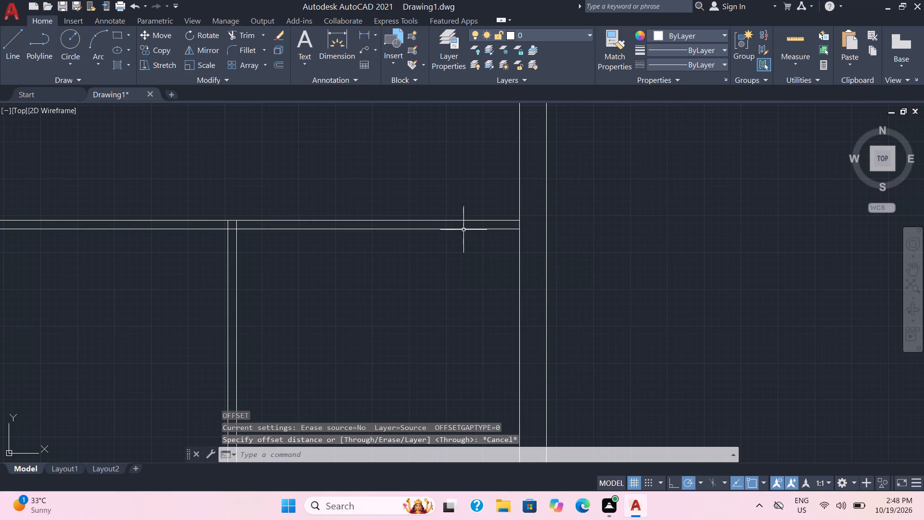
key(o)
key(Return)
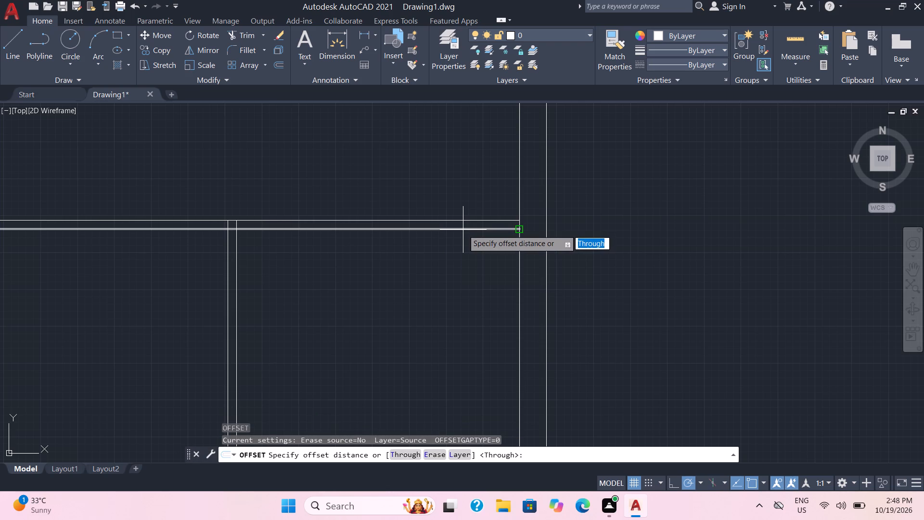
key(5)
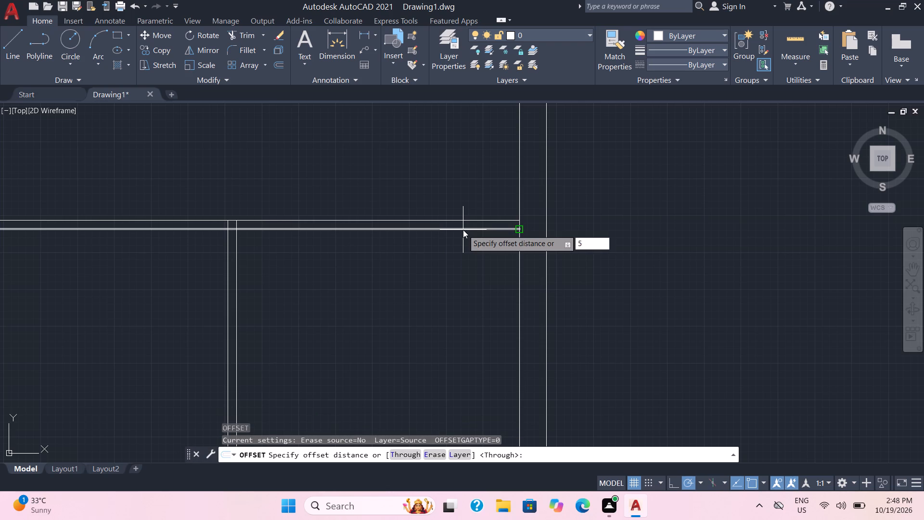
key(shift+quotedbl)
key(BackSpace)
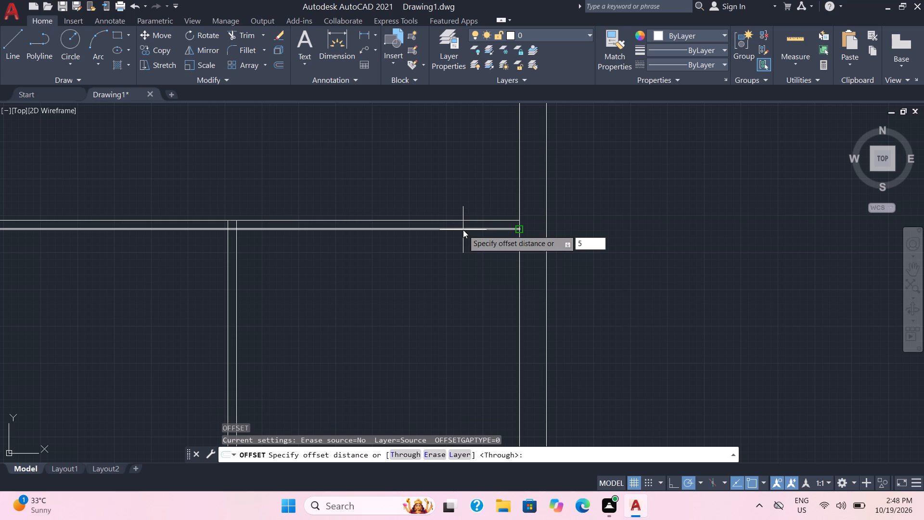
key(apostrophe)
key(Return)
click(463, 230)
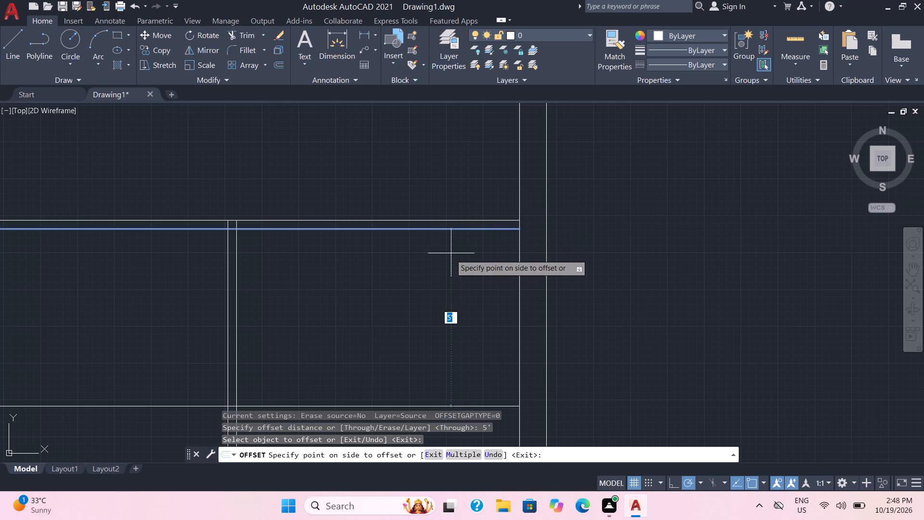
click(450, 255)
scroll(438, 276, down, 3)
middle_drag(440, 327, 444, 298)
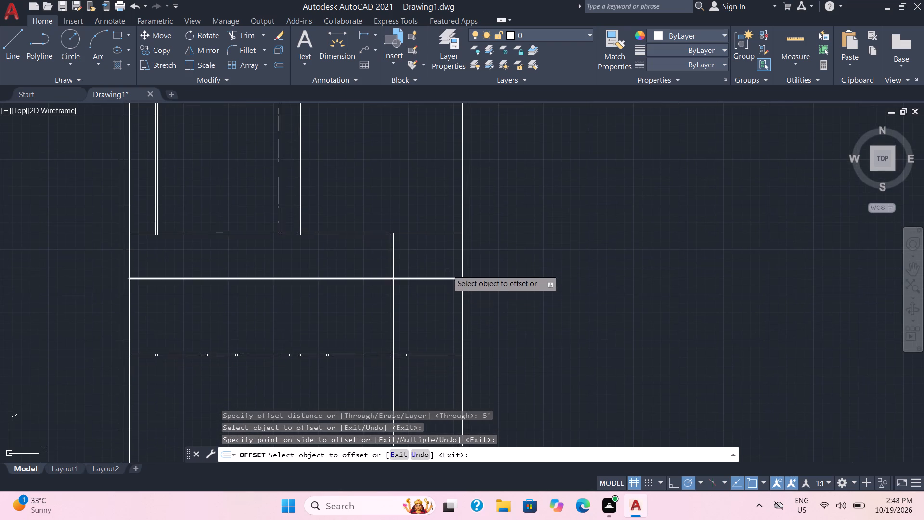
Offset the new horizontal line in the third row 3" upward to form a partition.
scroll(436, 263, up, 1)
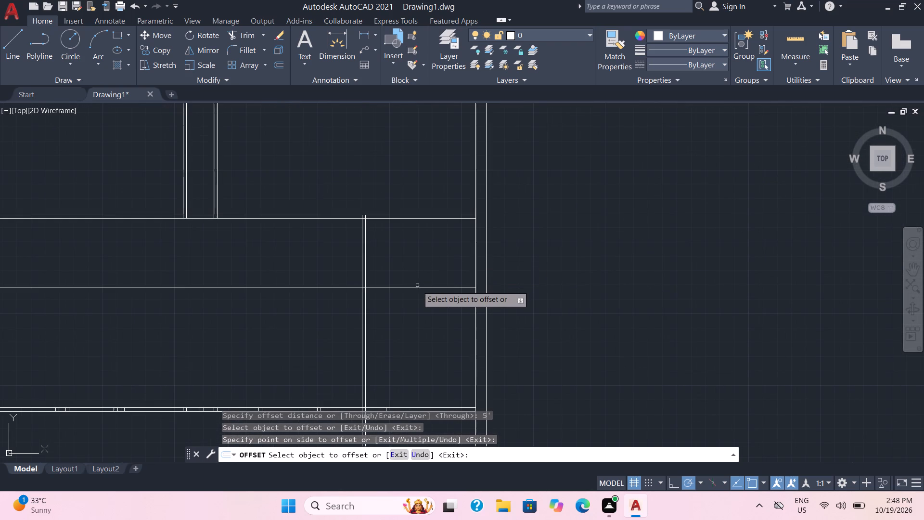
click(417, 286)
key(3)
key(shift+quotedbl)
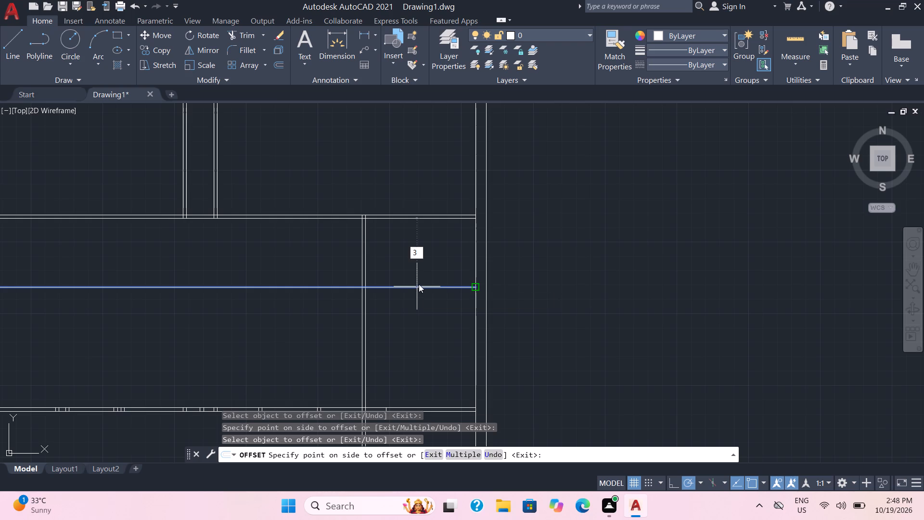
key(Return)
click(419, 298)
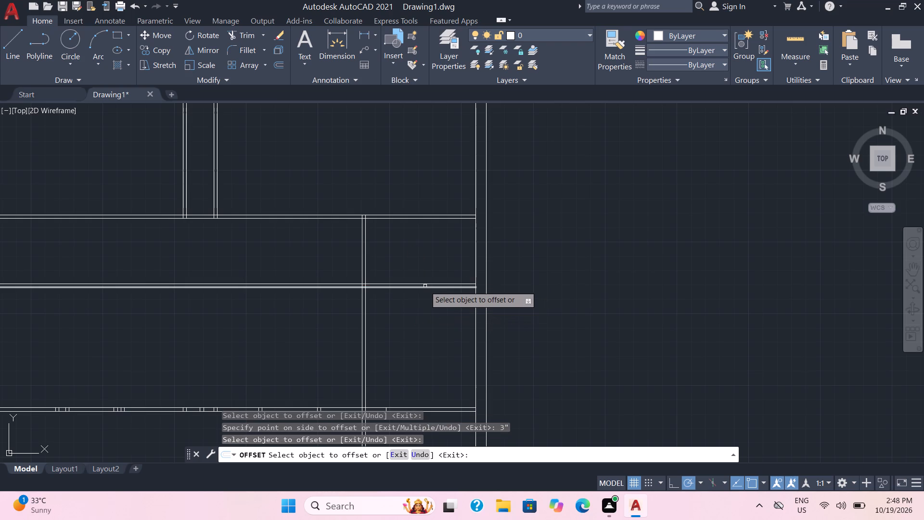
Trim the new horizontal partition out of the large third-row room, keeping it only between the right-hand vertical partition and the outer wall.
middle_drag(390, 337, 523, 247)
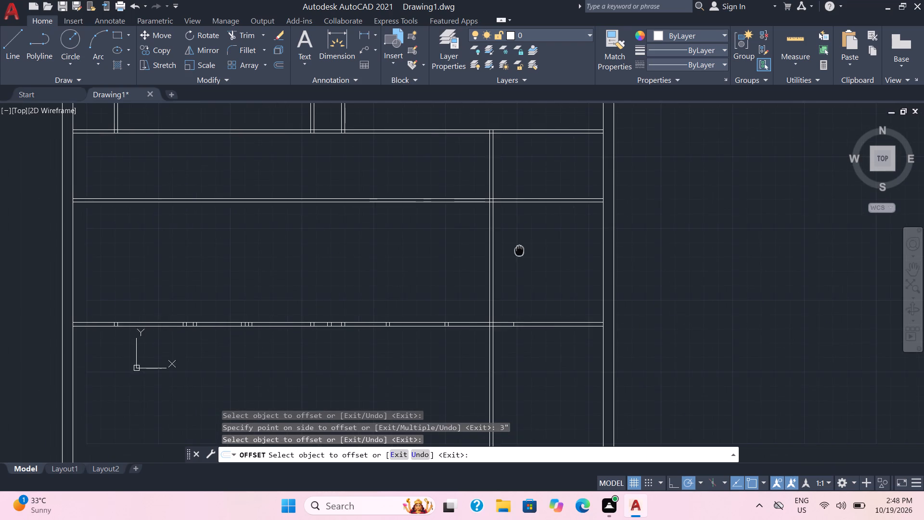
middle_drag(523, 247, 523, 247)
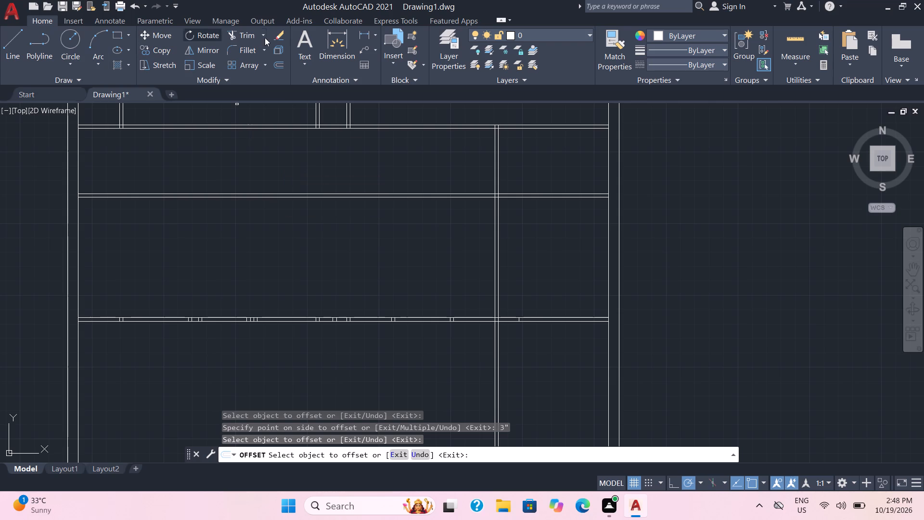
click(248, 36)
drag(278, 178, 283, 208)
Examine the third and fourth rows of rooms and the partitions around the narrow right-hand rooms.
scroll(290, 208, down, 2)
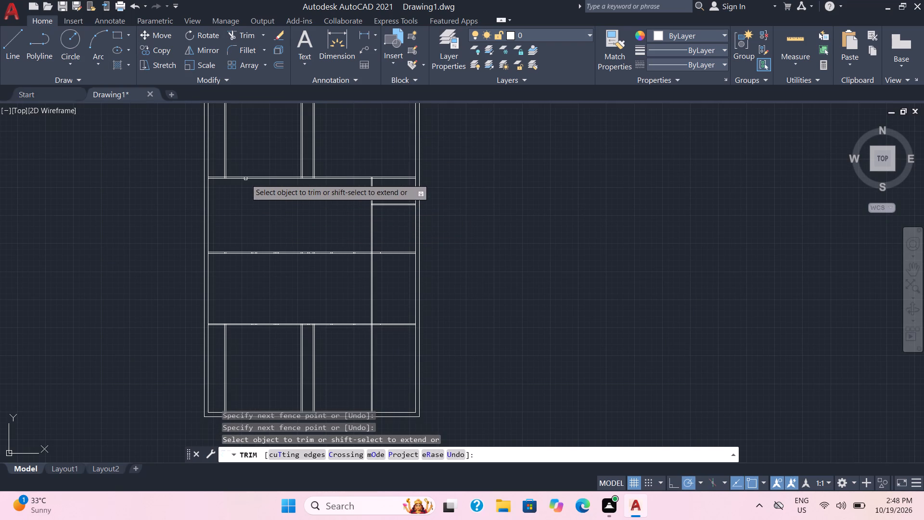
scroll(231, 194, up, 2)
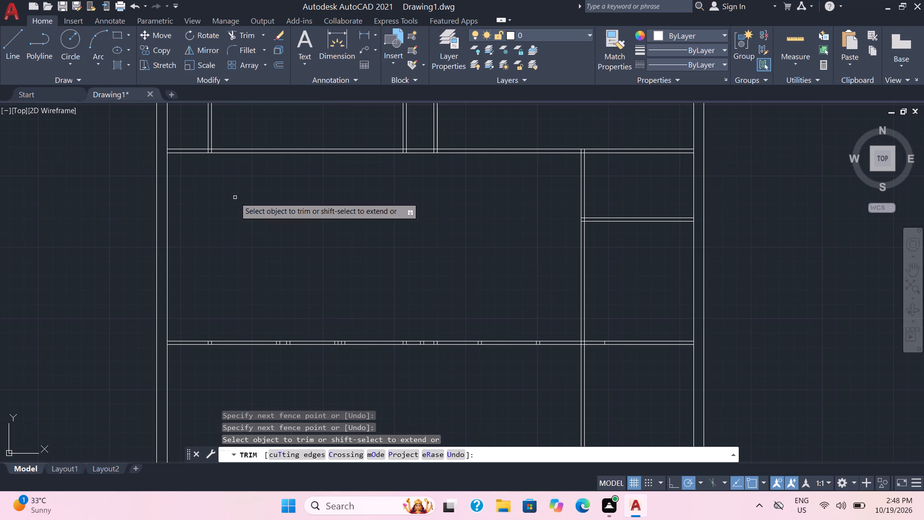
middle_drag(232, 203, 246, 228)
scroll(294, 247, down, 1)
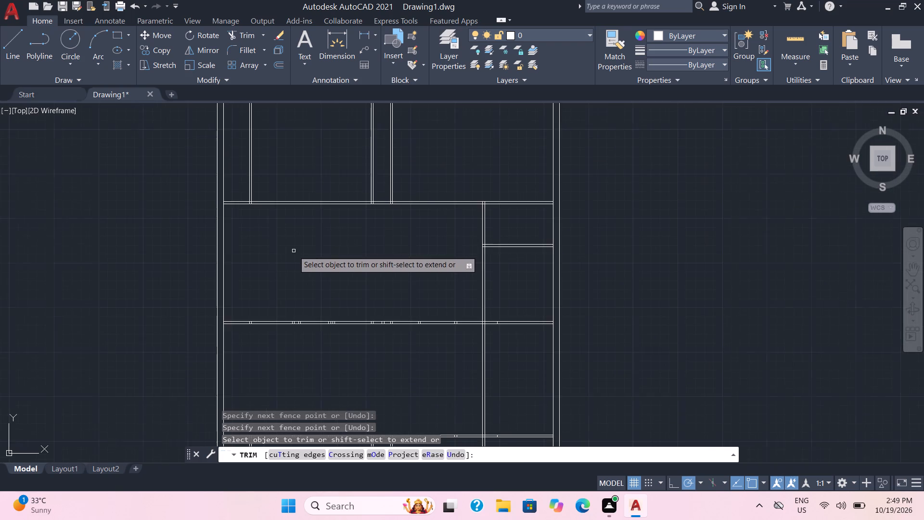
scroll(294, 251, down, 1)
middle_drag(294, 251, 301, 209)
scroll(320, 290, up, 1)
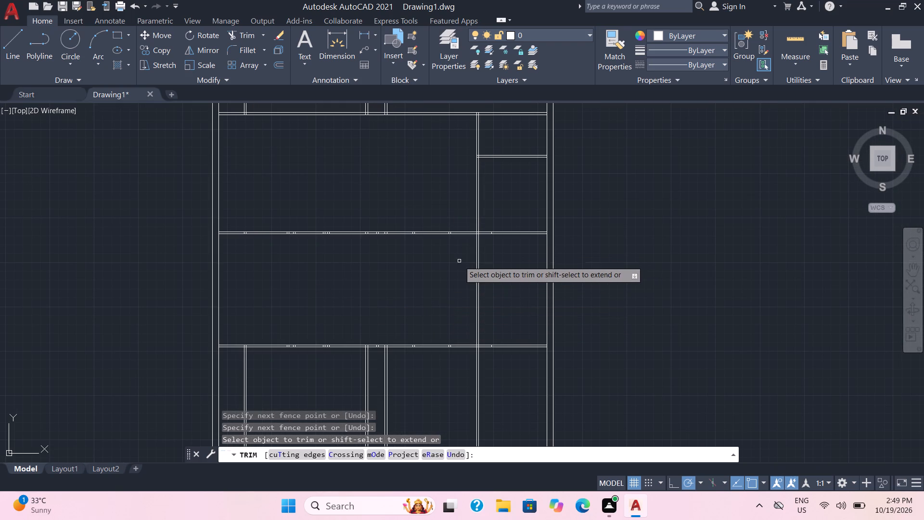
scroll(508, 284, down, 1)
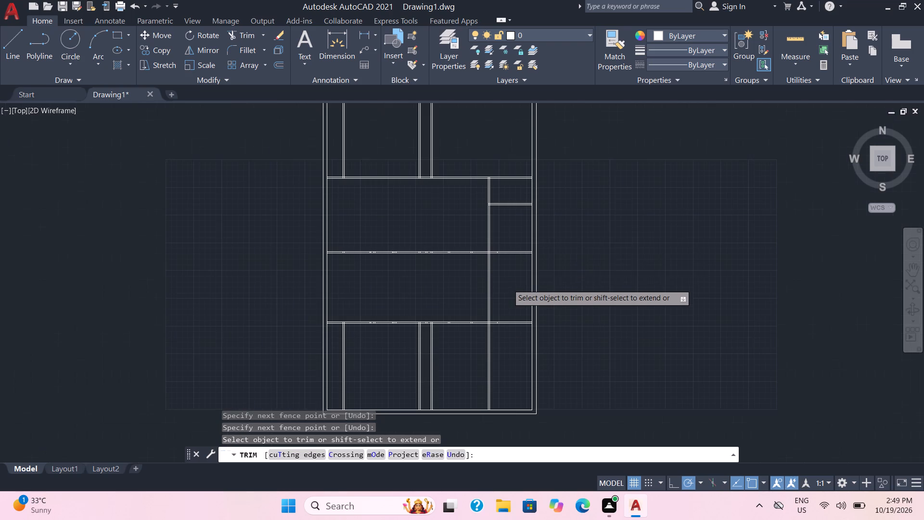
scroll(510, 281, up, 1)
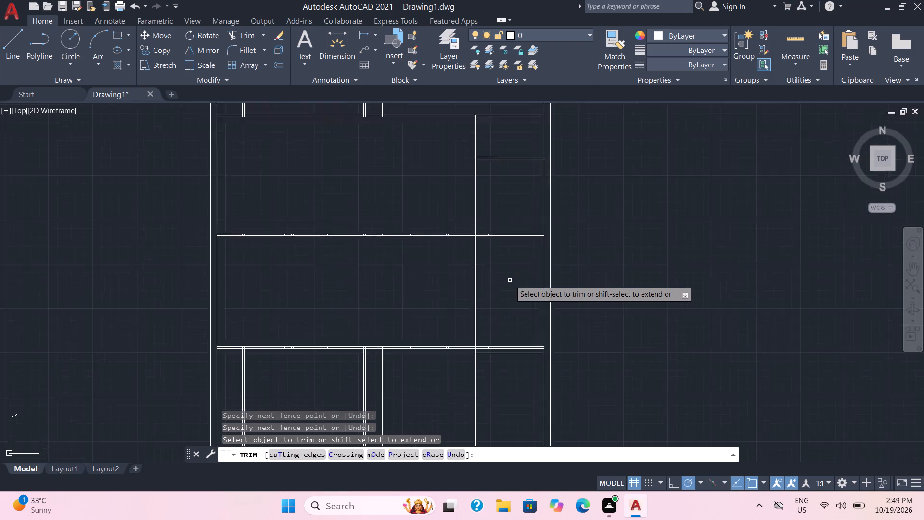
scroll(510, 280, up, 1)
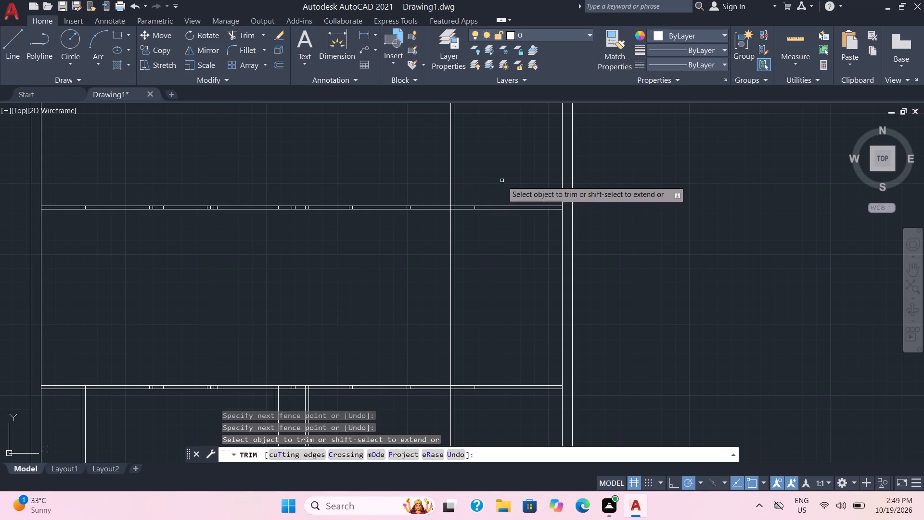
Offset the lower line of the partition between the third and fourth rows 7'-6" down into the fourth row.
key(o)
key(Return)
key(Escape)
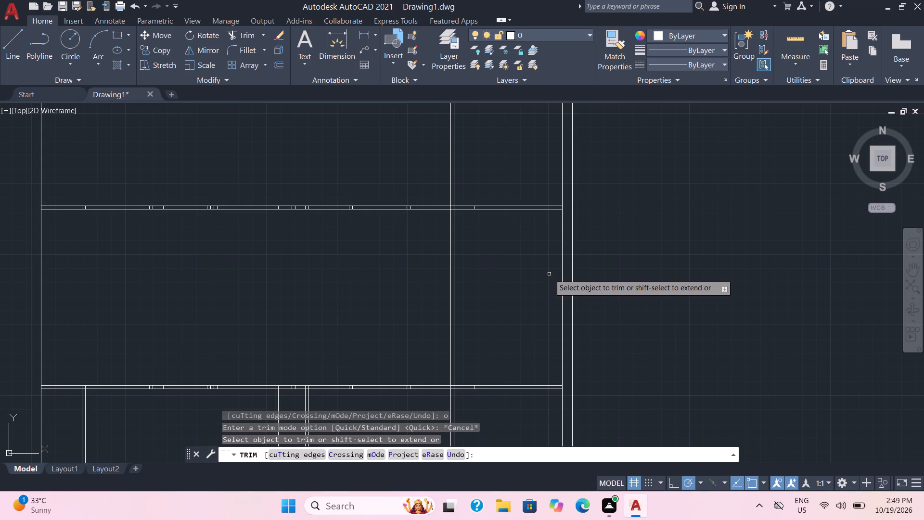
key(Escape)
key(o)
key(Return)
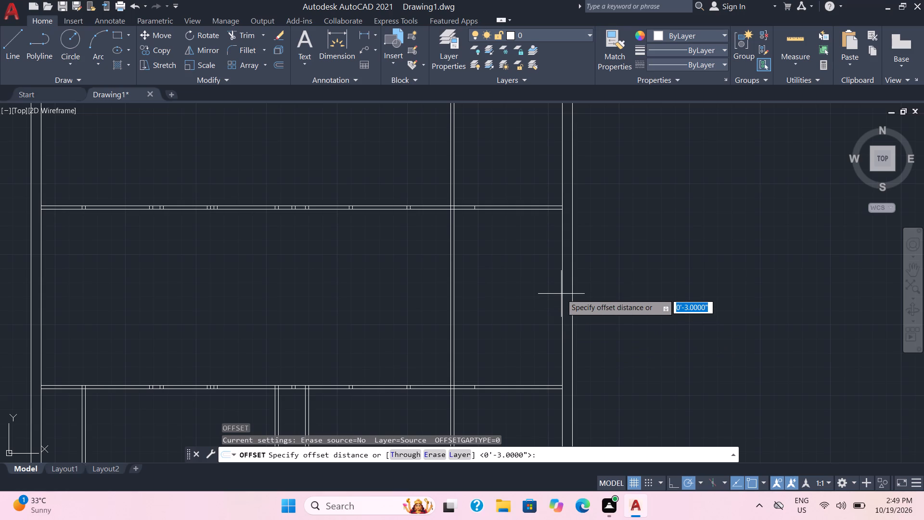
key(4)
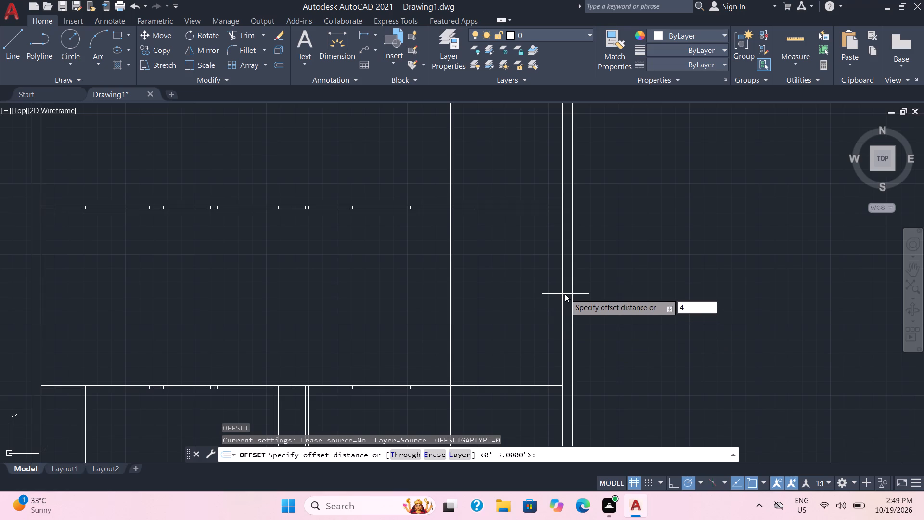
key(BackSpace)
key(7)
key(apostrophe)
key(minus)
text(6")
key(Return)
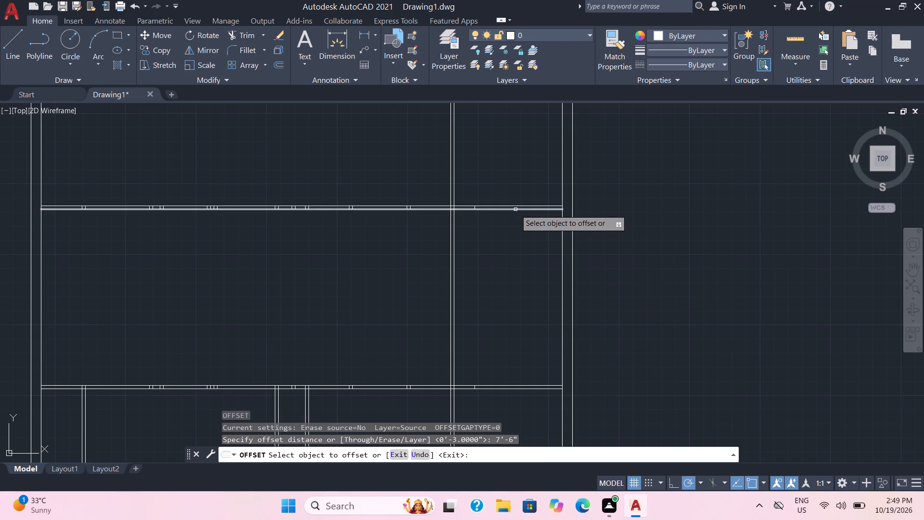
click(515, 210)
click(514, 258)
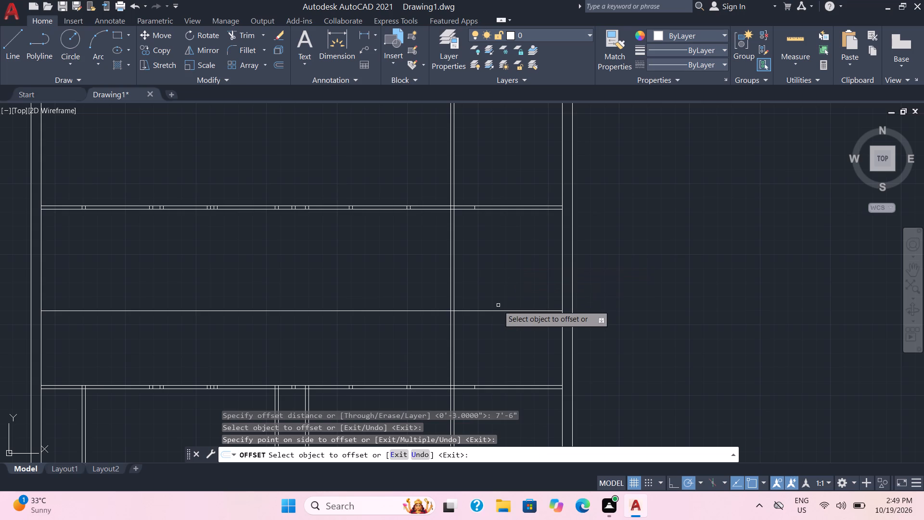
Offset the new horizontal line in the fourth row 3" upward to form a partition.
click(492, 311)
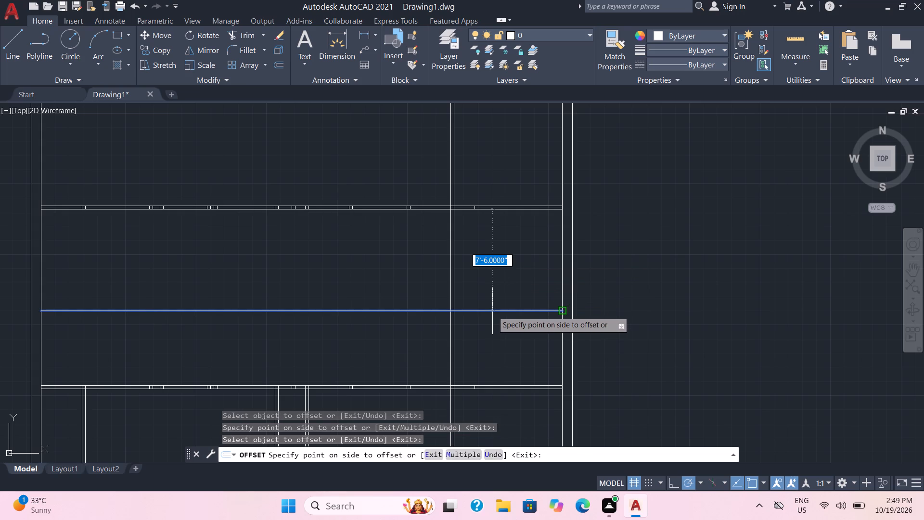
key(3)
key(shift+quotedbl)
key(Return)
click(495, 308)
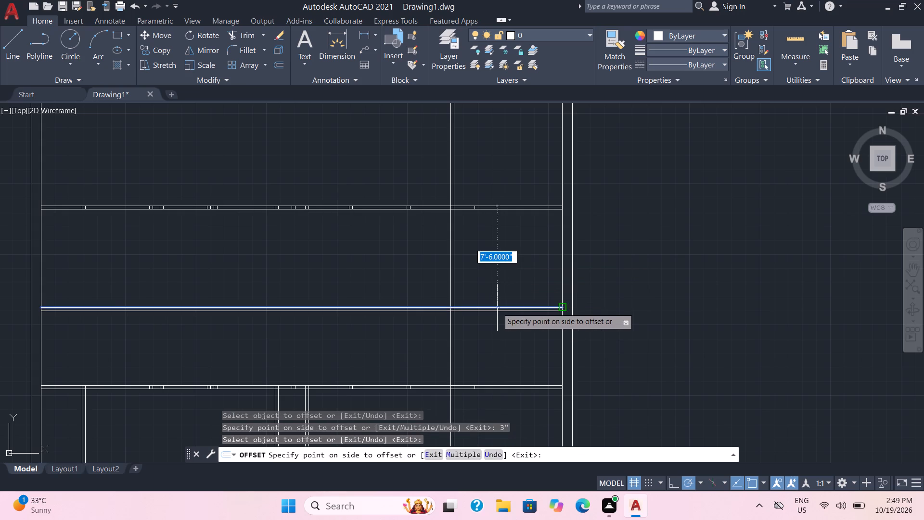
scroll(497, 305, down, 1)
scroll(502, 291, up, 1)
scroll(501, 291, down, 1)
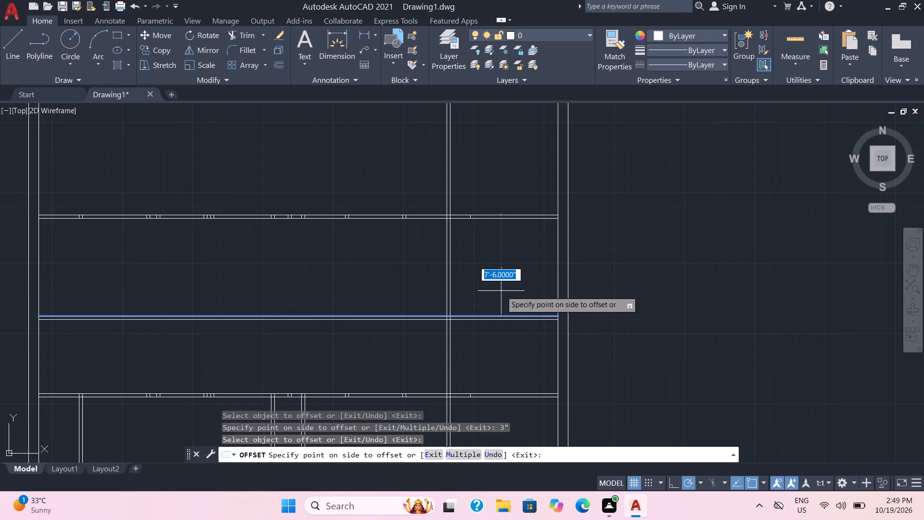
scroll(491, 294, up, 1)
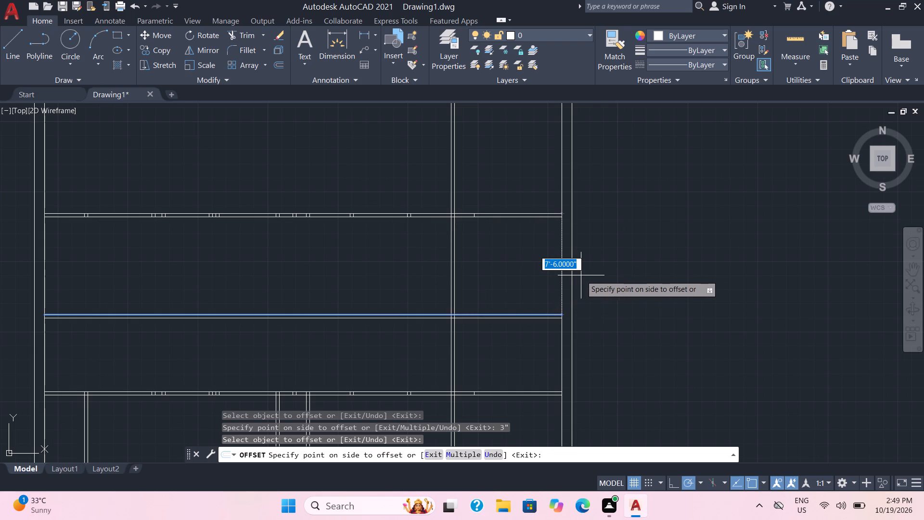
key(Escape)
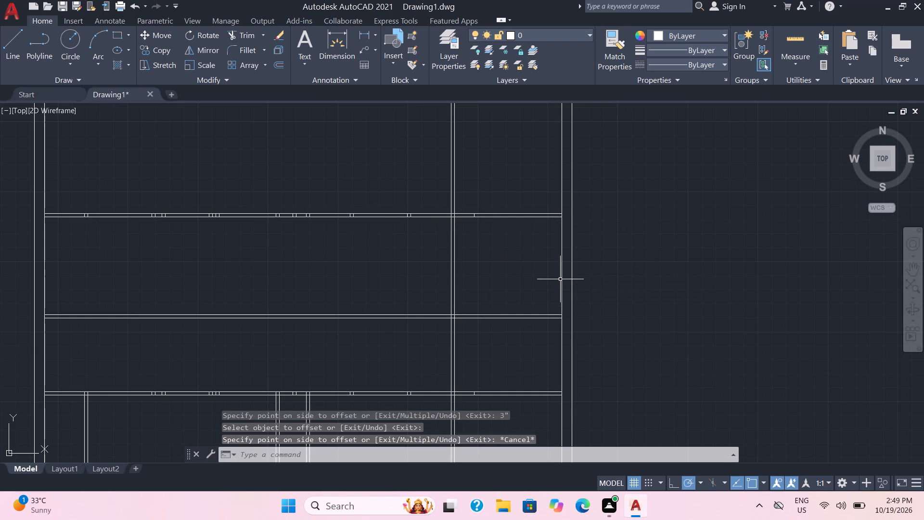
Offset the inner line of the right-hand outer wall 4' inward.
key(o)
key(Return)
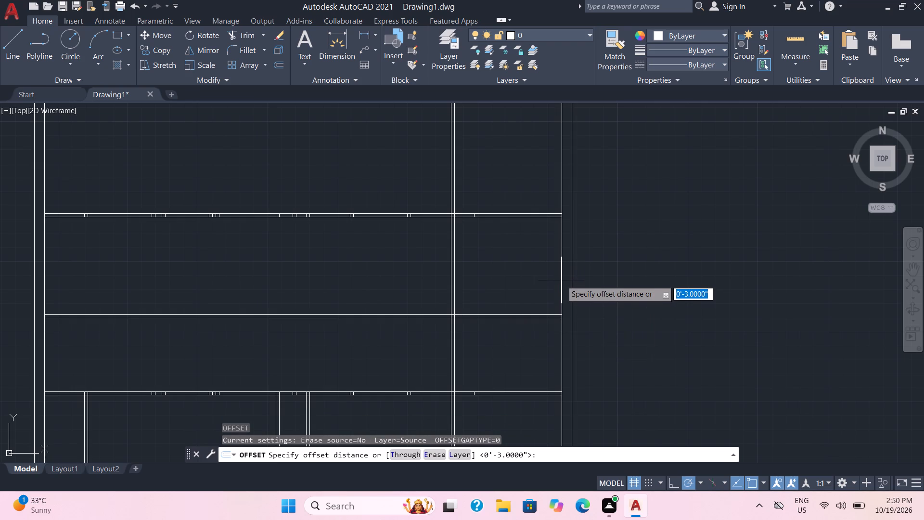
key(4)
key(apostrophe)
key(Return)
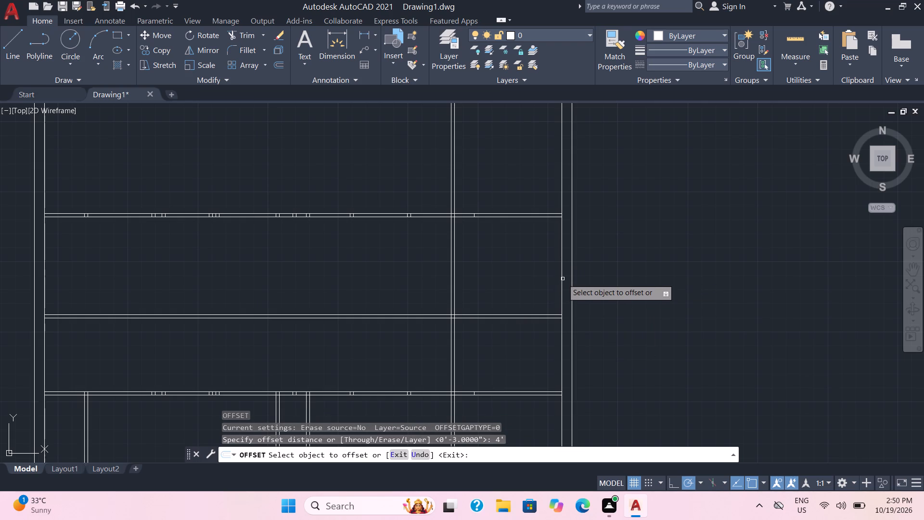
click(563, 278)
click(539, 279)
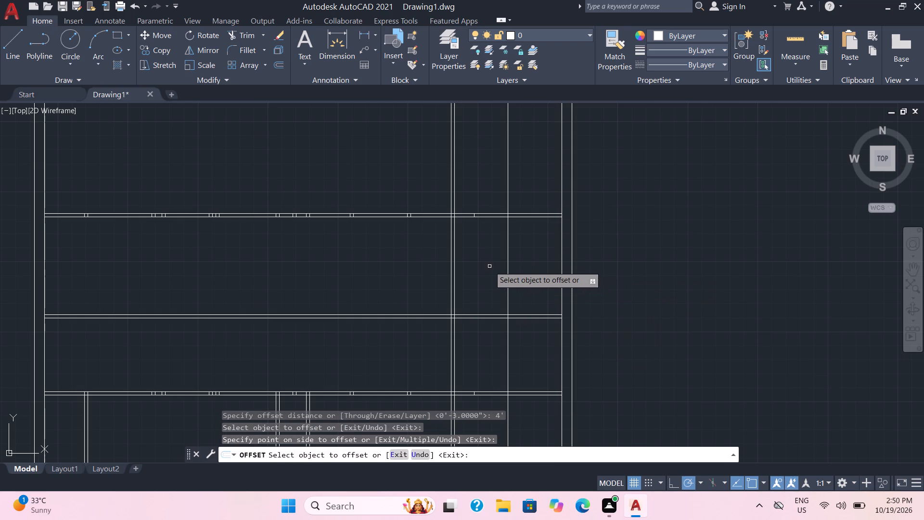
Offset the new vertical line 3" further inward, away from the outer wall, to form a partition.
click(509, 267)
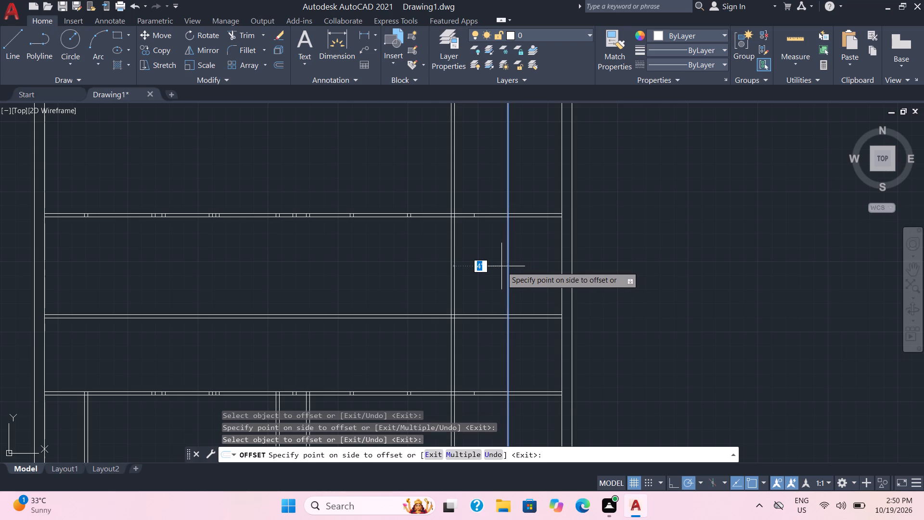
text(3")
key(Return)
click(501, 266)
scroll(518, 266, down, 2)
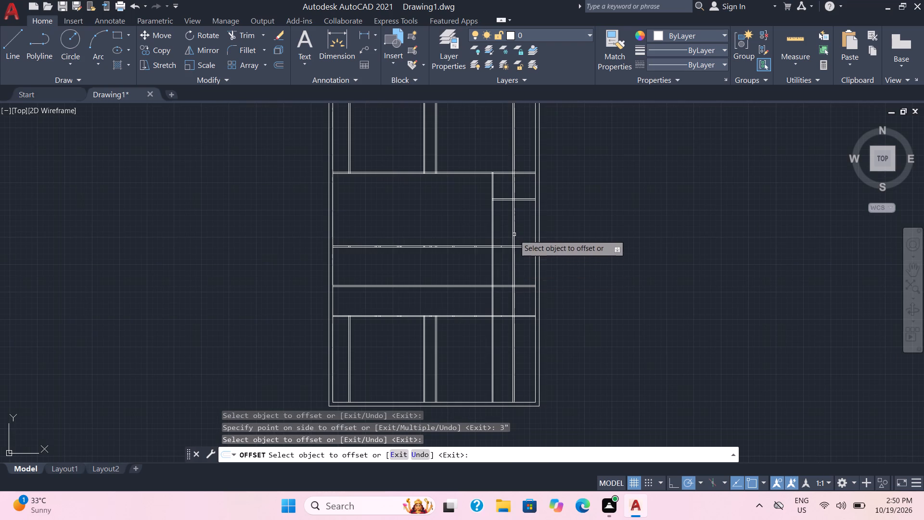
Trim the fourth-row horizontal partition out of the large room, keeping it only between the right-hand vertical partition and the outer wall.
click(241, 35)
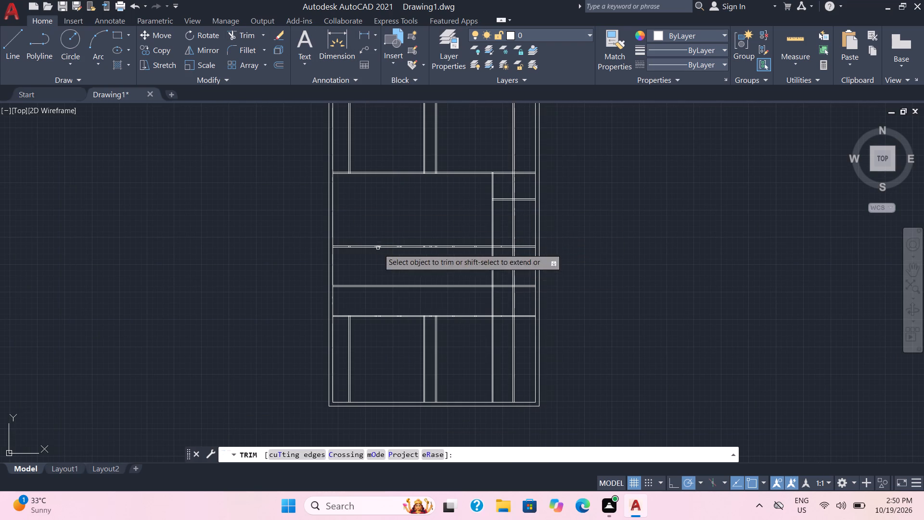
drag(384, 264, 453, 295)
Trim the new vertical partition out of the two narrow right-hand rooms in the fourth row.
scroll(505, 272, up, 2)
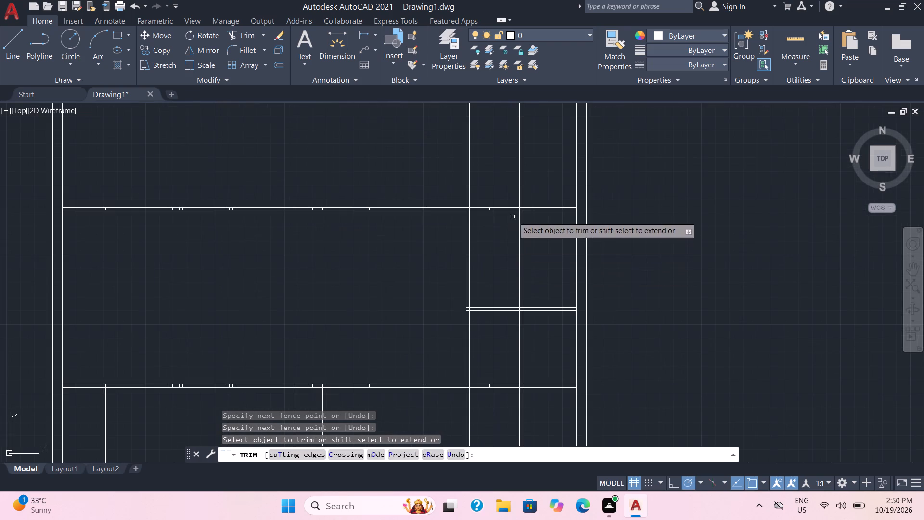
drag(539, 243, 516, 257)
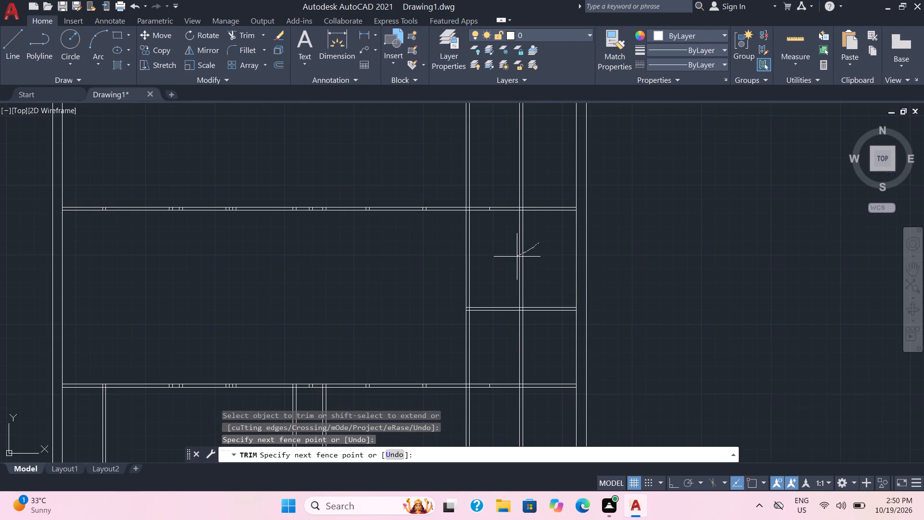
drag(516, 257, 510, 265)
drag(525, 345, 513, 351)
drag(513, 351, 520, 371)
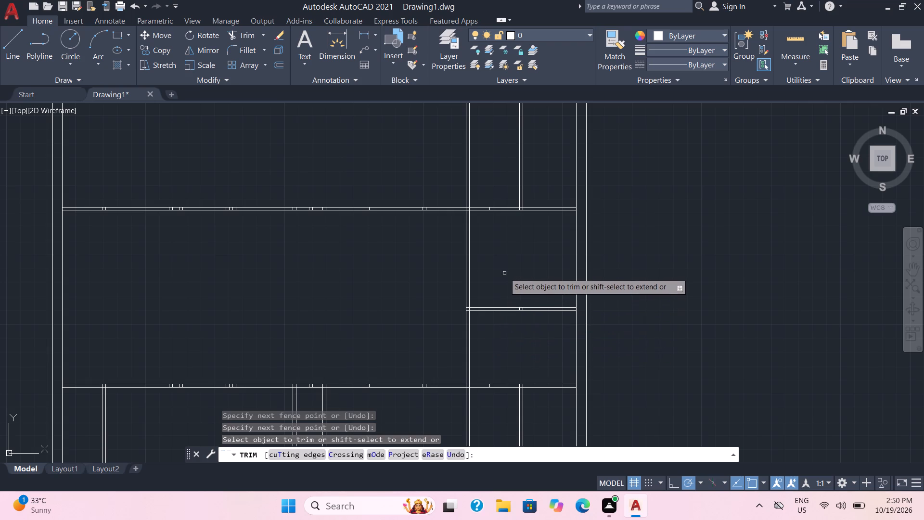
Trim the new vertical partition out of the first, second and third rows of rooms.
scroll(506, 270, down, 2)
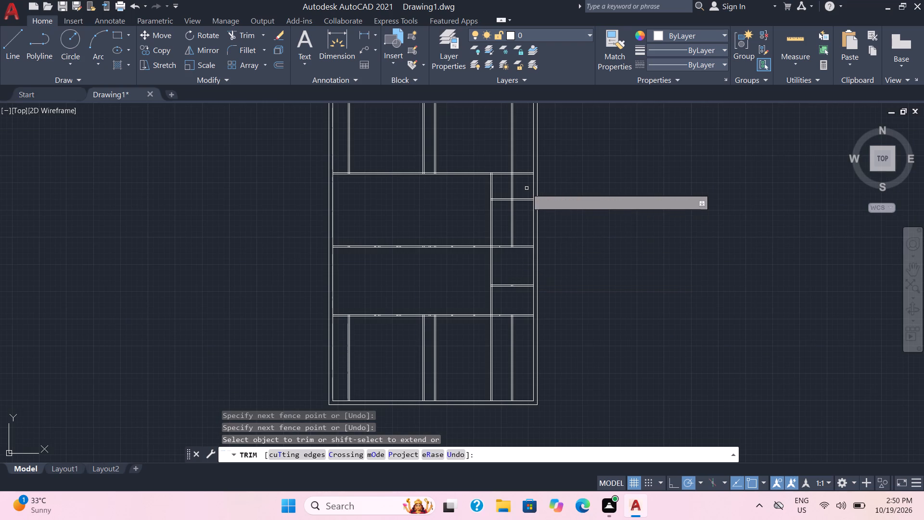
middle_drag(517, 144, 485, 329)
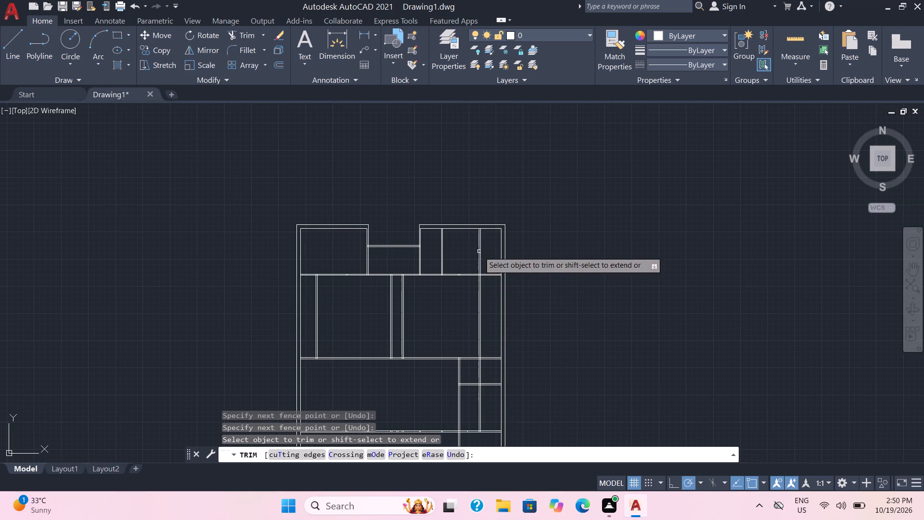
drag(488, 250, 472, 260)
drag(456, 305, 481, 334)
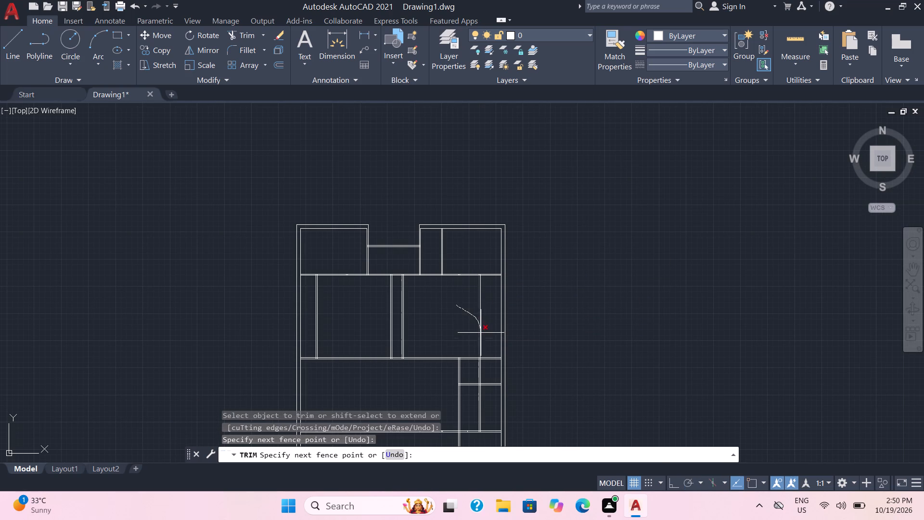
drag(481, 334, 481, 336)
scroll(483, 370, up, 2)
drag(461, 372, 483, 379)
scroll(484, 380, down, 1)
middle_drag(471, 419, 477, 280)
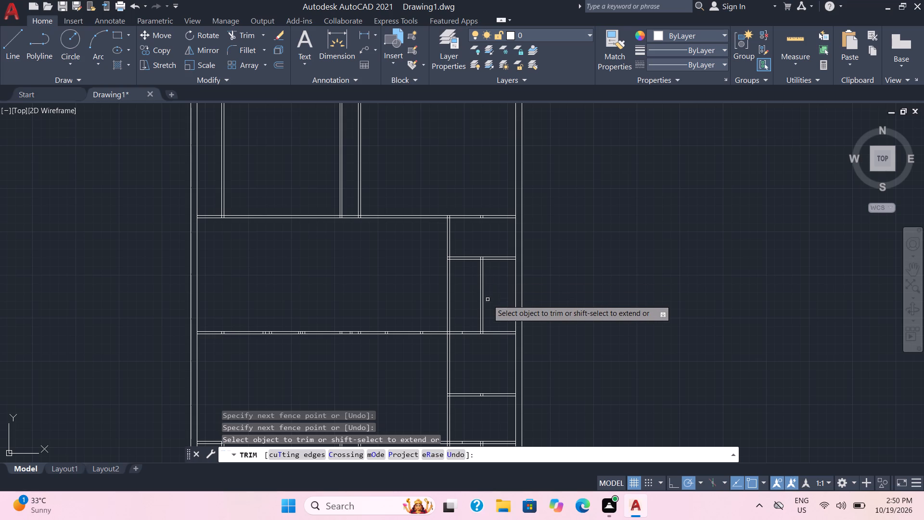
drag(470, 290, 490, 309)
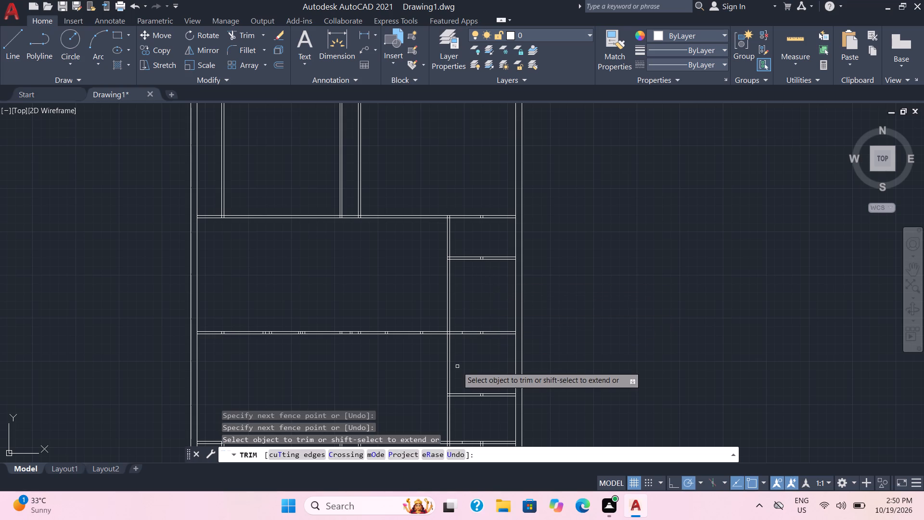
Trim the older right-hand vertical partition out of the fourth row, above and below the short horizontal partition.
middle_drag(469, 369, 449, 258)
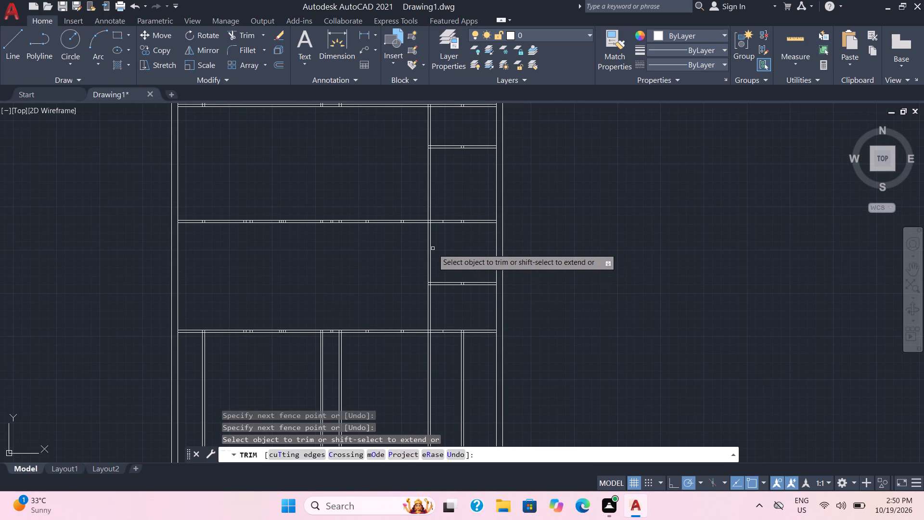
drag(448, 253, 408, 268)
drag(437, 305, 422, 310)
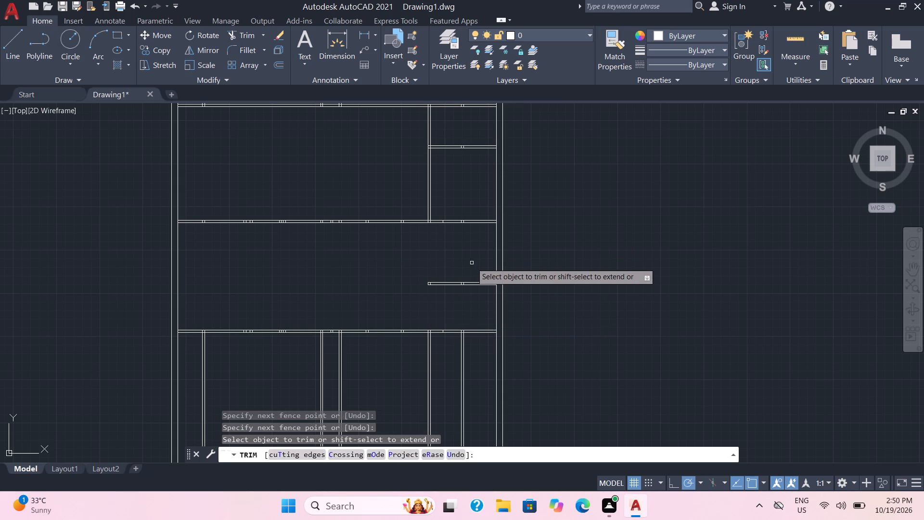
scroll(482, 256, up, 1)
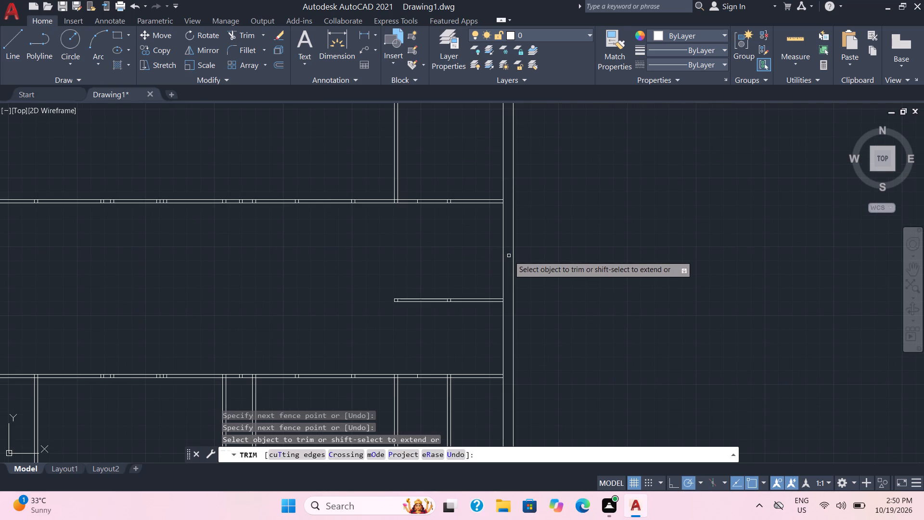
key(Escape)
Offset the inner line of the right-hand outer wall 4' inward beside the fourth row.
key(o)
key(Return)
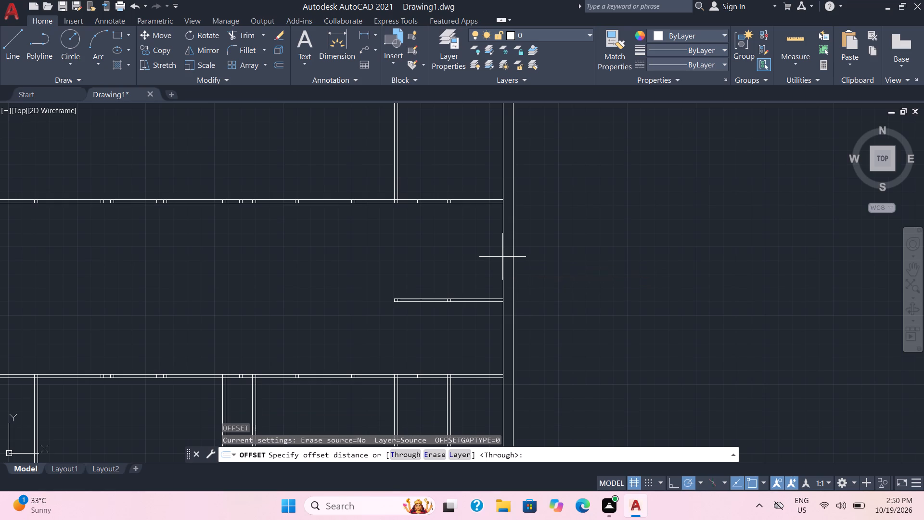
key(4)
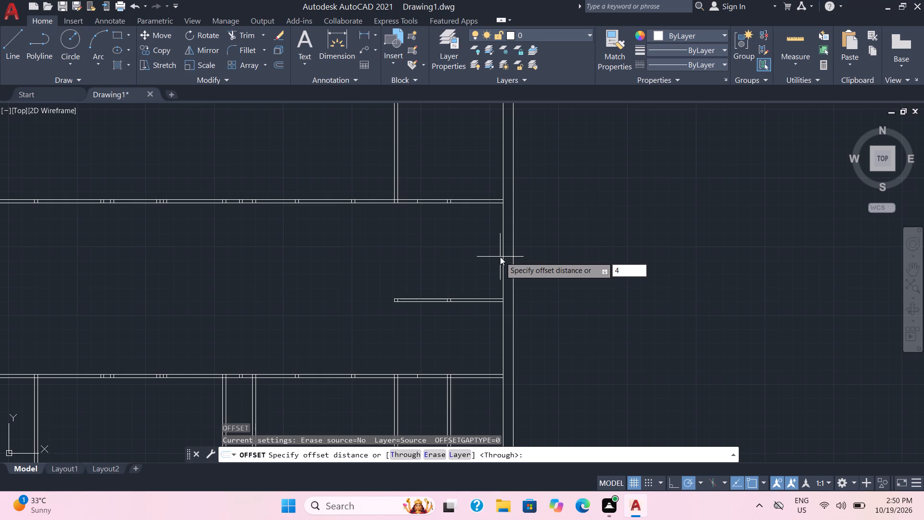
key(apostrophe)
key(Return)
click(502, 257)
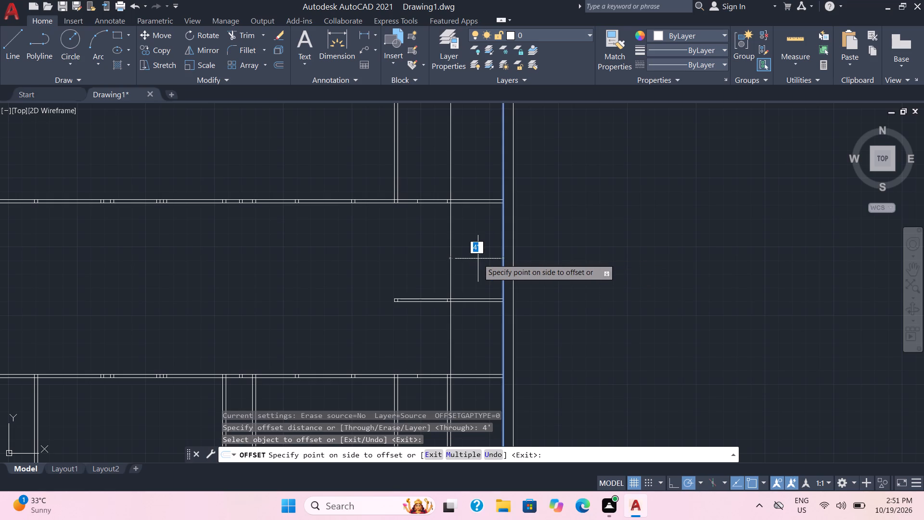
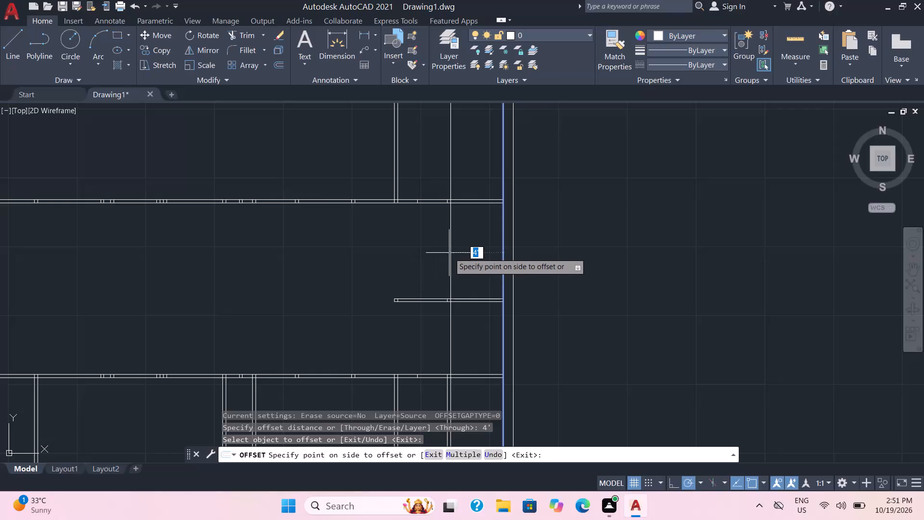
Place the 4' offset line and offset it 3" further inward to form a double-line vertical partition.
click(451, 253)
click(451, 250)
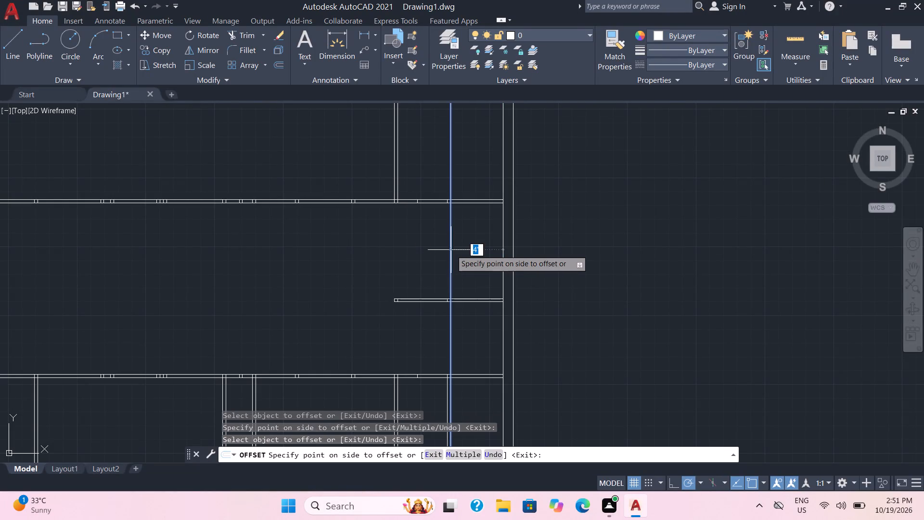
key(3)
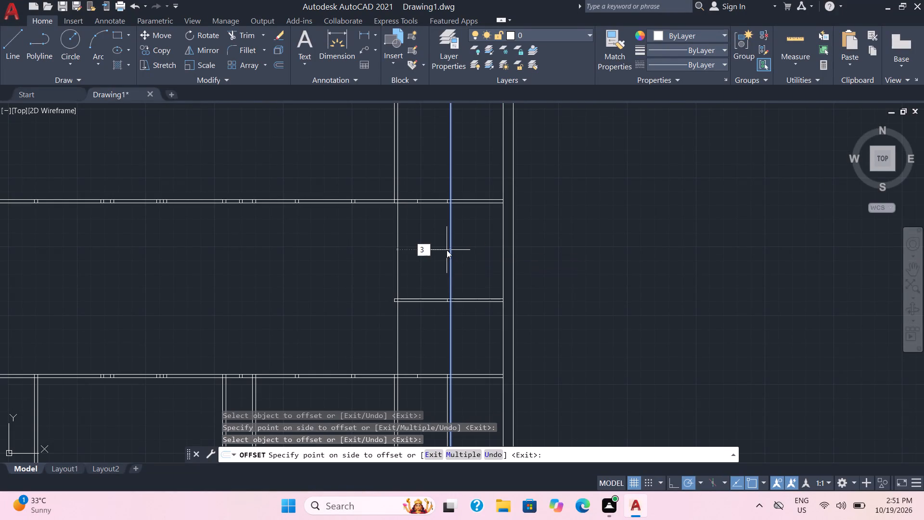
key(shift+quotedbl)
key(Return)
click(443, 250)
Trim the new vertical partition out of the second row, the two narrow third-row rooms, and the first row.
scroll(475, 190, down, 1)
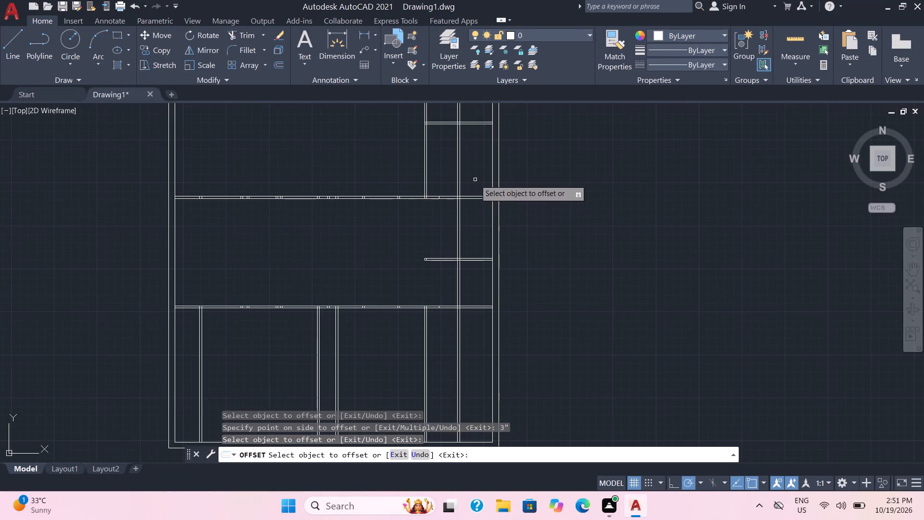
middle_drag(475, 175, 417, 331)
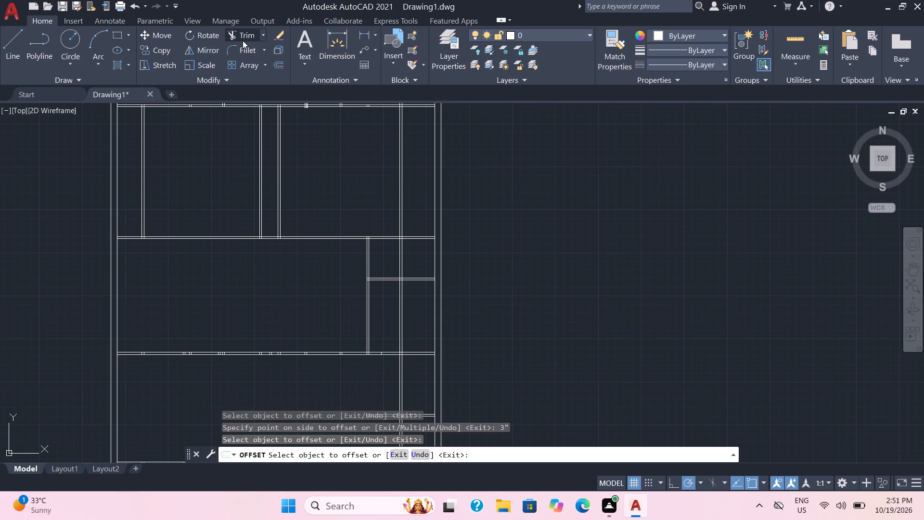
click(246, 33)
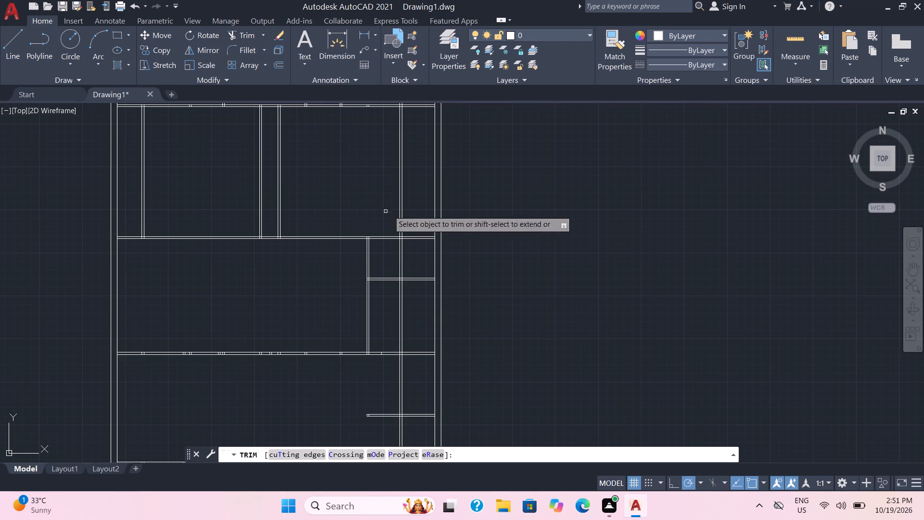
drag(413, 178, 380, 207)
drag(411, 256, 397, 262)
drag(411, 307, 392, 322)
middle_drag(408, 194, 371, 309)
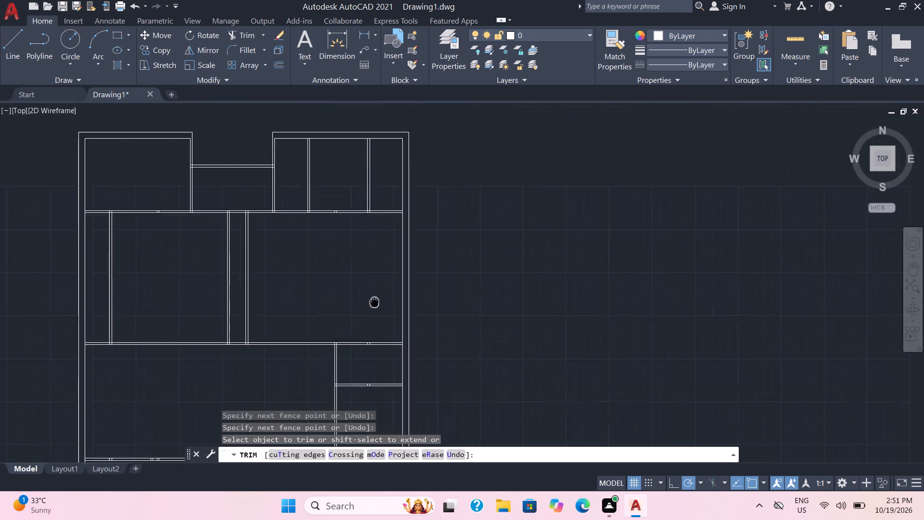
middle_drag(371, 309, 344, 364)
drag(348, 234, 326, 242)
Trim the fourth row's short horizontal partition back to the new vertical partition, including the leftover end piece.
scroll(352, 228, down, 3)
middle_drag(327, 321, 363, 225)
scroll(405, 210, up, 2)
scroll(348, 232, up, 2)
middle_drag(311, 239, 358, 232)
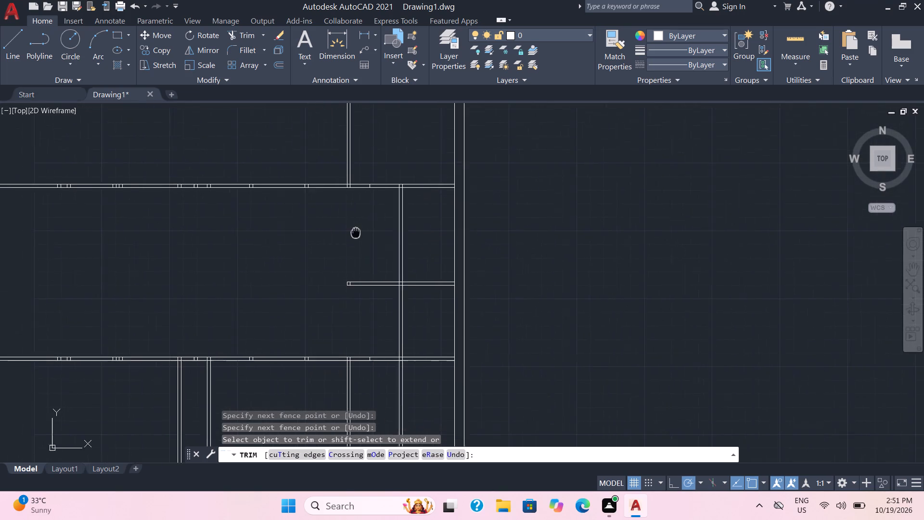
middle_drag(358, 232, 369, 224)
drag(386, 244, 389, 295)
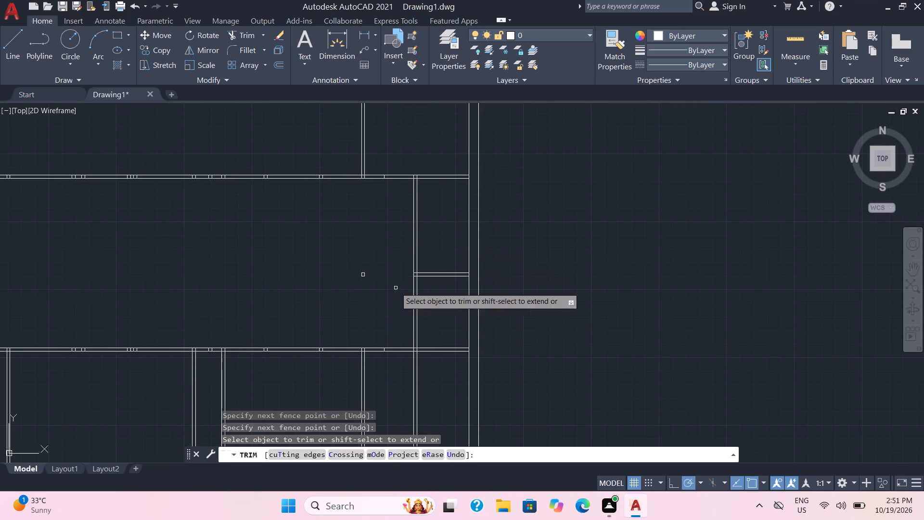
drag(366, 267, 369, 272)
click(371, 275)
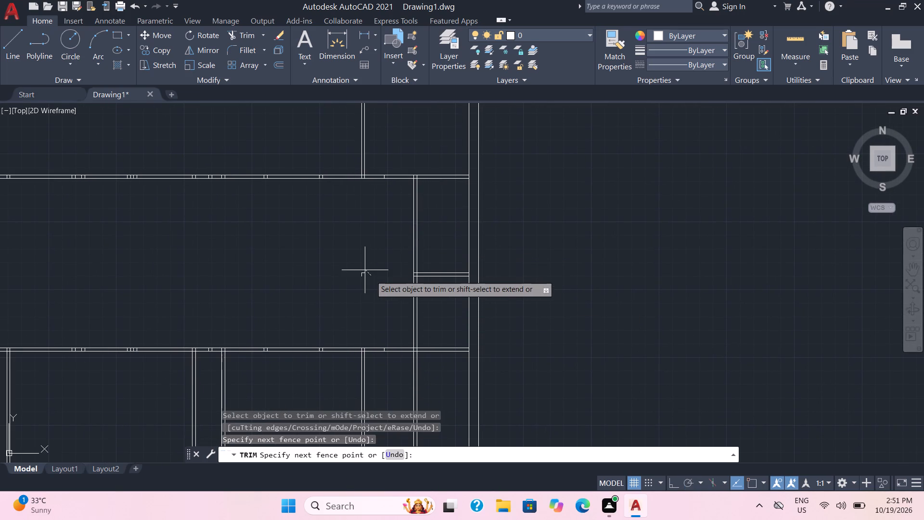
drag(365, 274, 353, 276)
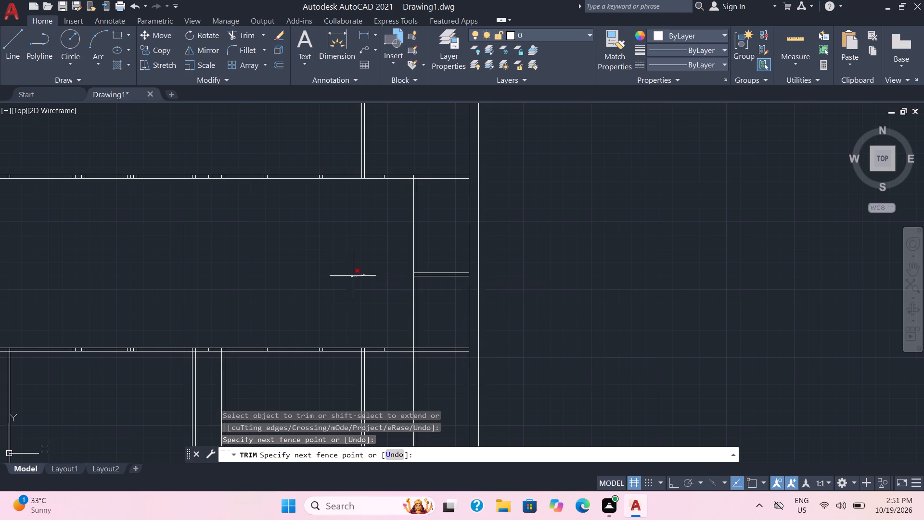
drag(353, 276, 356, 274)
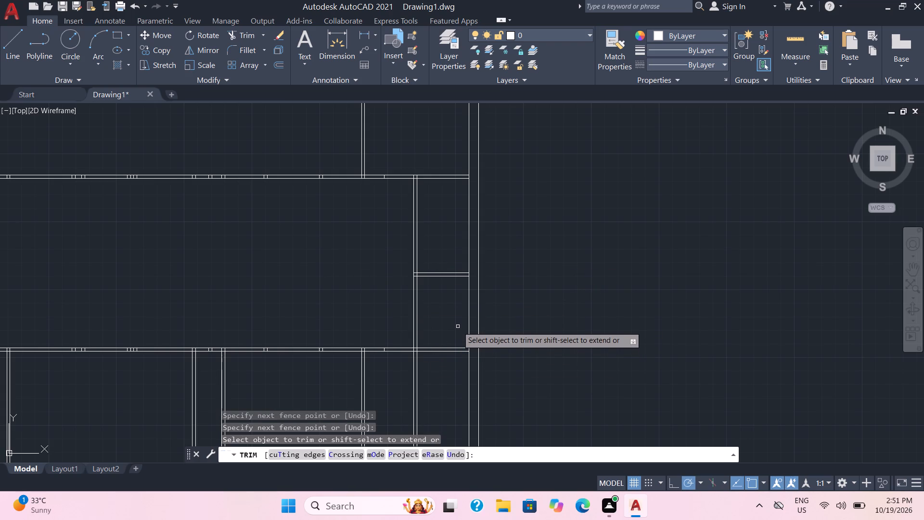
key(Escape)
Trim all vertical partition lines out of the bottom row, leaving one open room.
middle_drag(464, 382, 450, 352)
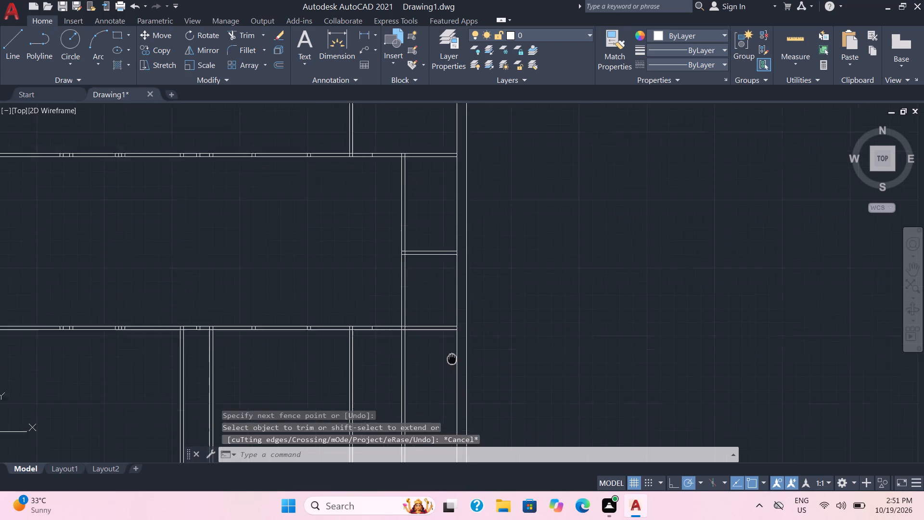
middle_drag(450, 352, 463, 161)
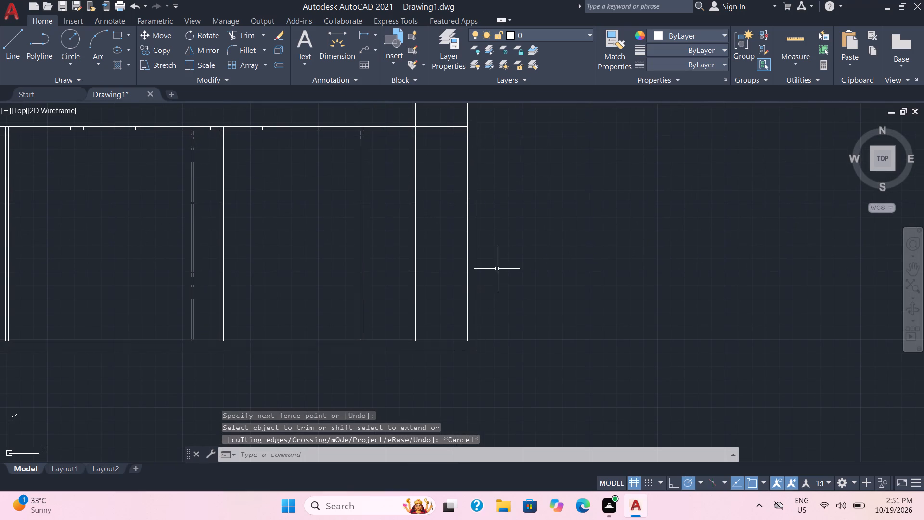
middle_drag(457, 196, 445, 232)
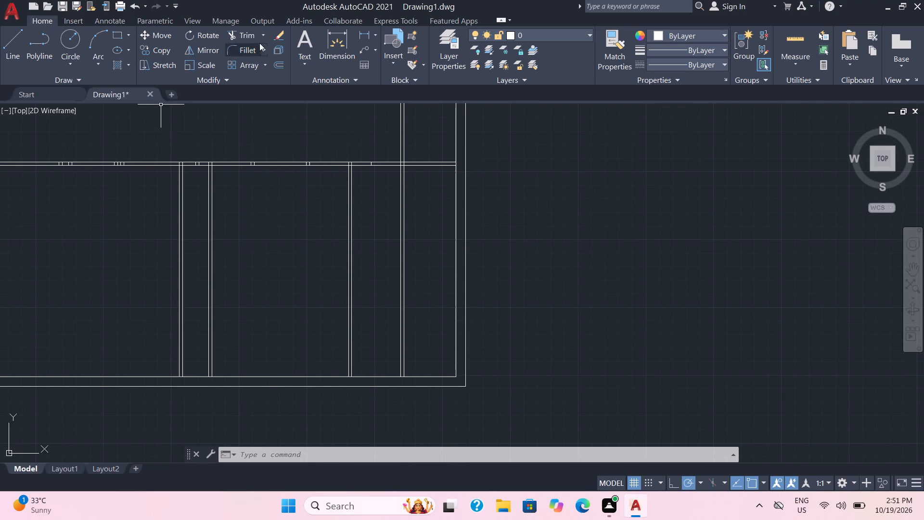
click(244, 35)
drag(410, 248, 172, 227)
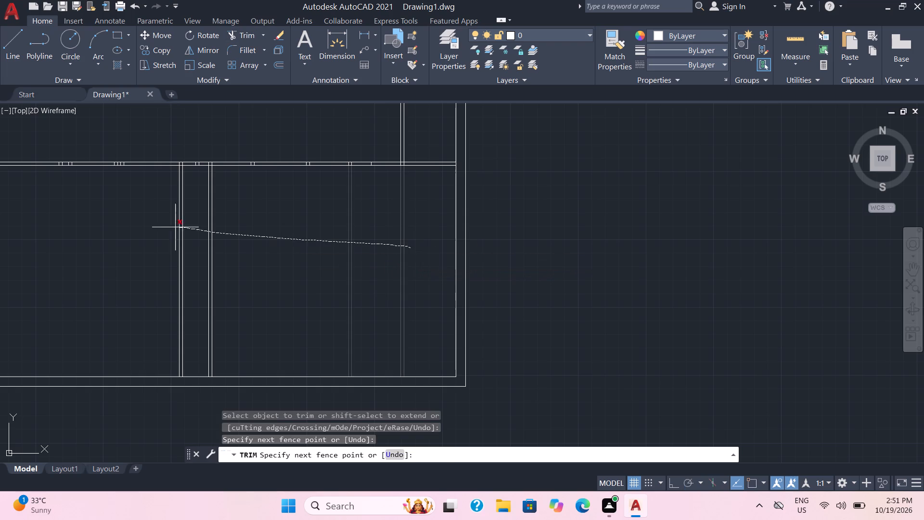
drag(172, 227, 167, 226)
scroll(205, 226, down, 3)
scroll(148, 242, up, 3)
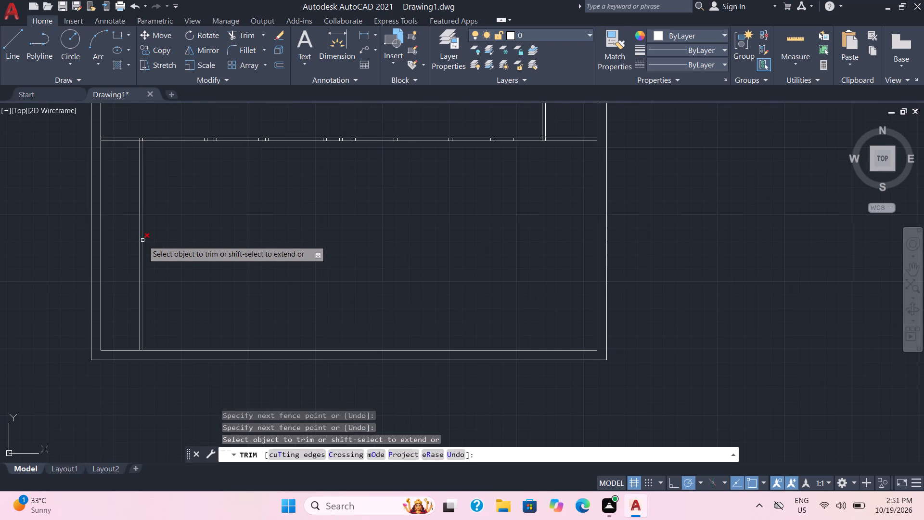
drag(128, 240, 257, 245)
scroll(358, 232, down, 3)
key(Escape)
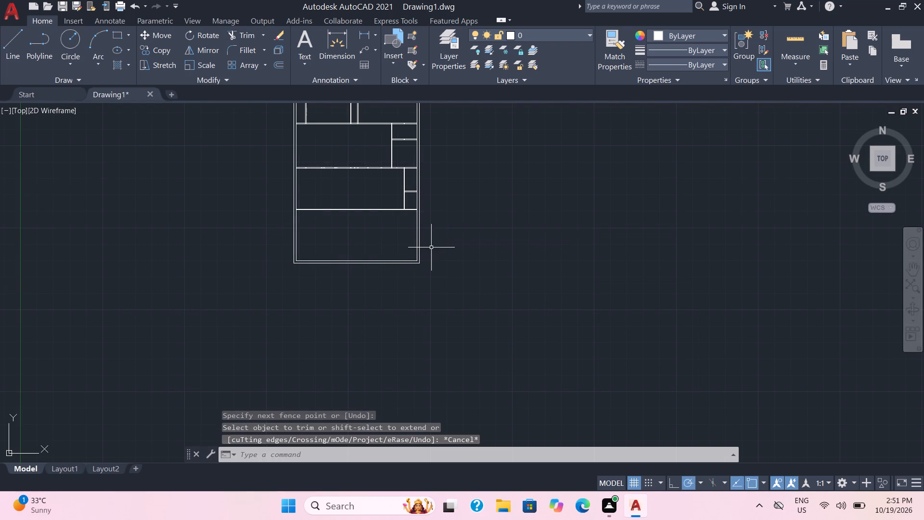
Quick-measure the outer wall near the fourth-row corner and the inside of the bottom room.
scroll(397, 226, up, 3)
scroll(459, 245, up, 1)
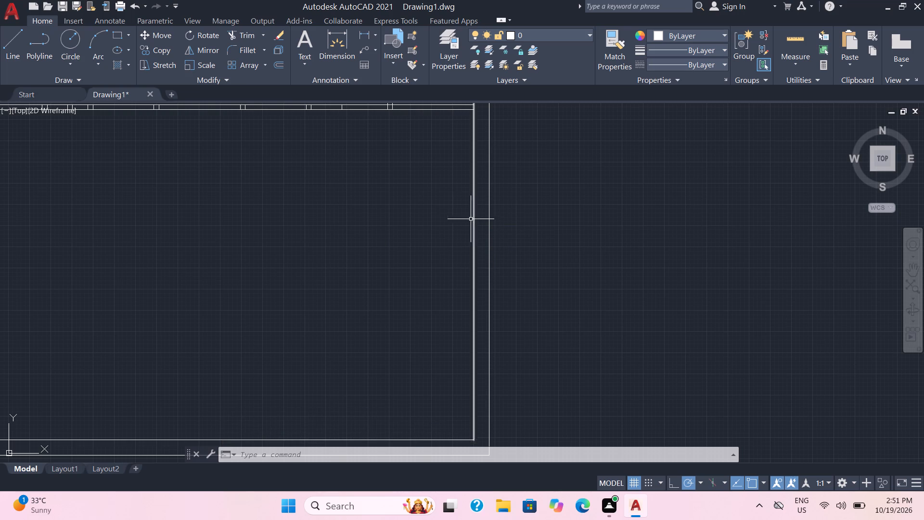
middle_drag(422, 208, 389, 364)
scroll(402, 336, up, 1)
scroll(416, 303, down, 1)
middle_drag(404, 297, 402, 311)
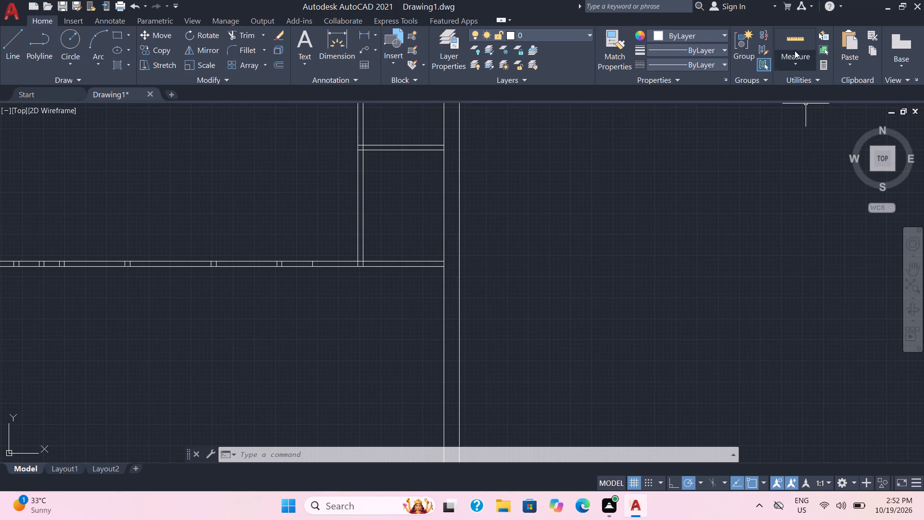
click(789, 42)
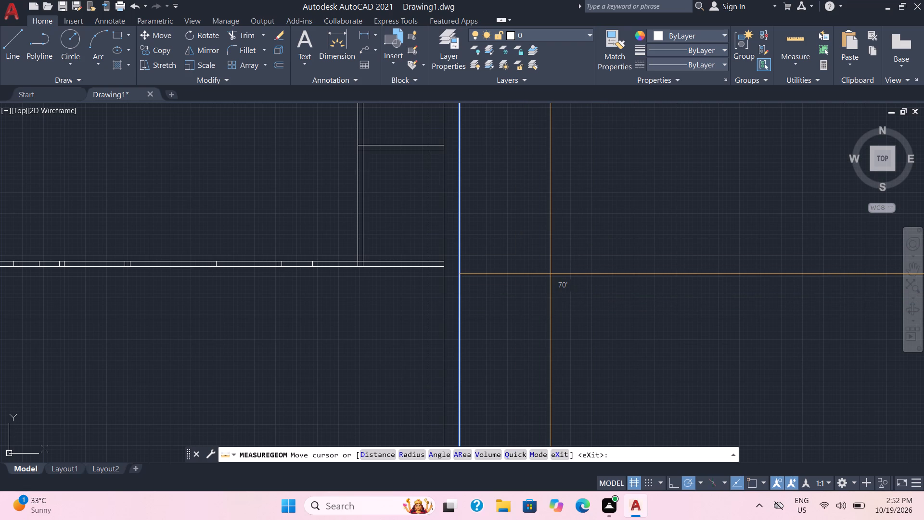
key(Escape)
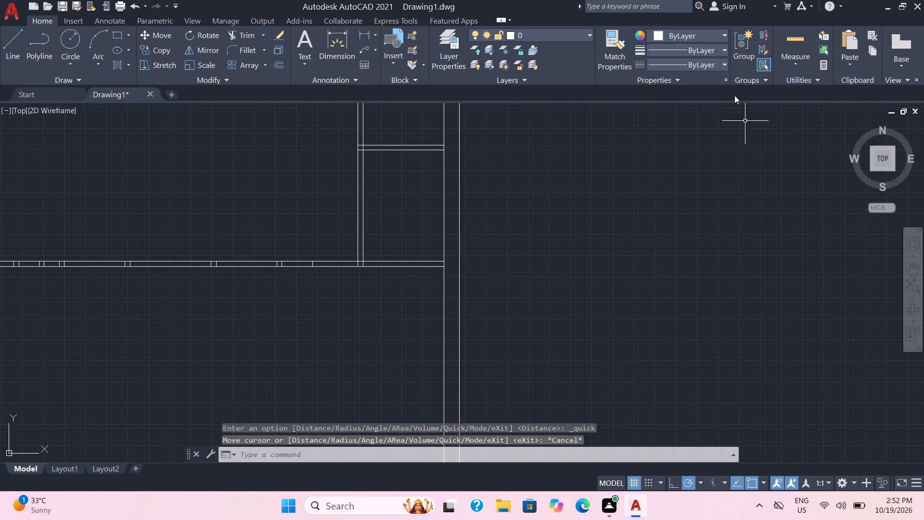
click(788, 55)
click(793, 41)
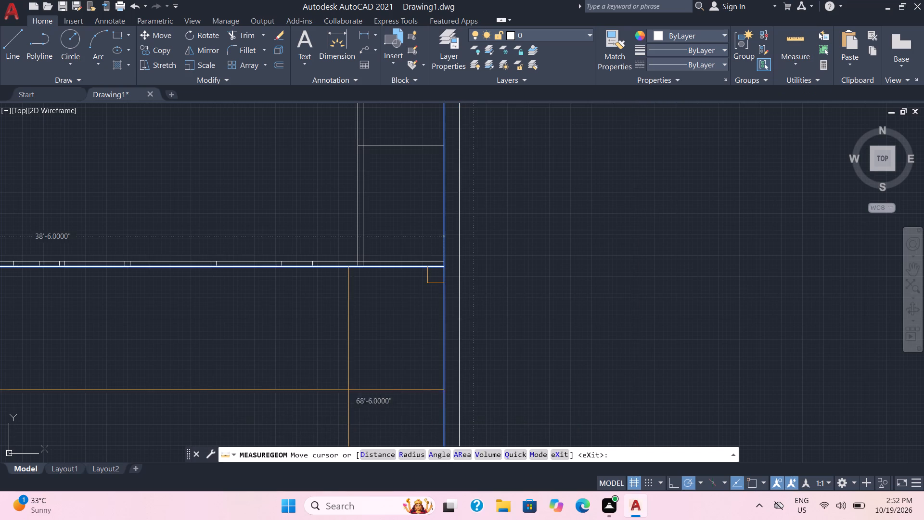
middle_drag(281, 387, 692, 192)
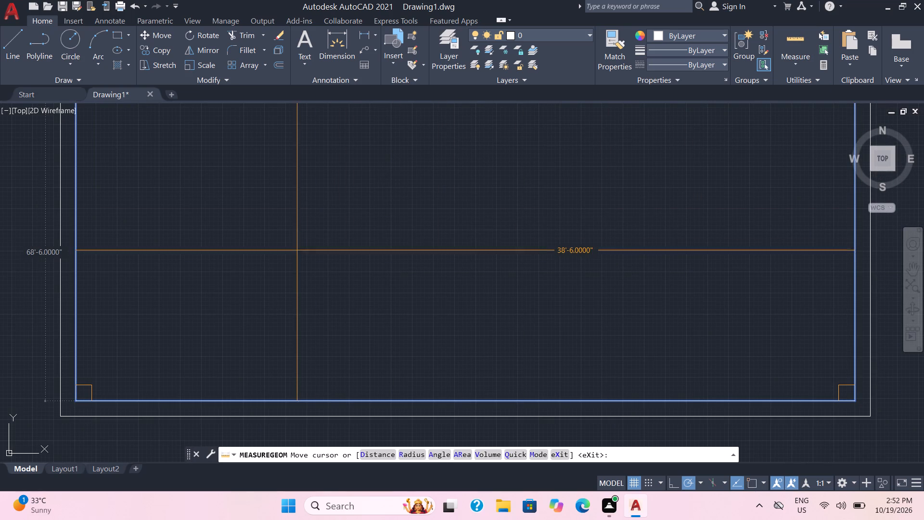
key(Escape)
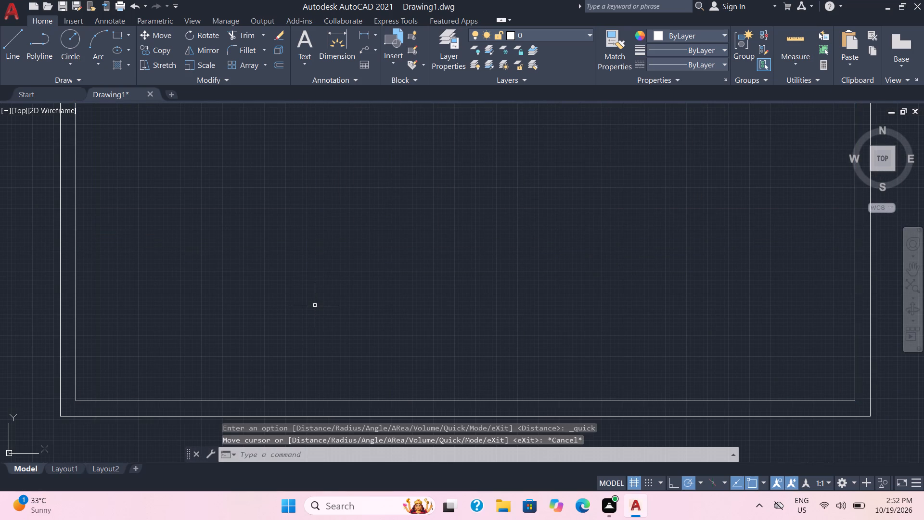
Examine the whole floor plan's room layout, checking the partitions from the top row to the bottom room.
scroll(339, 220, down, 3)
middle_drag(372, 191, 372, 248)
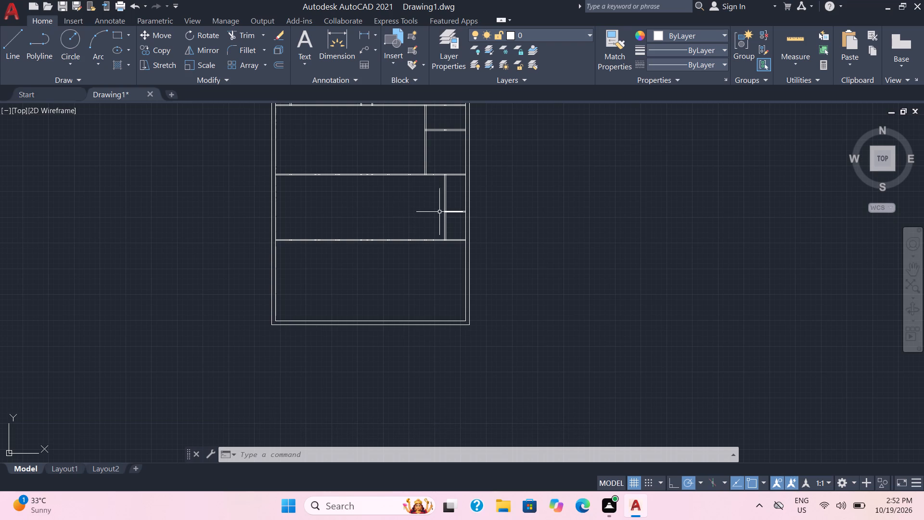
middle_drag(454, 211, 400, 225)
scroll(399, 229, up, 4)
middle_drag(397, 307, 431, 183)
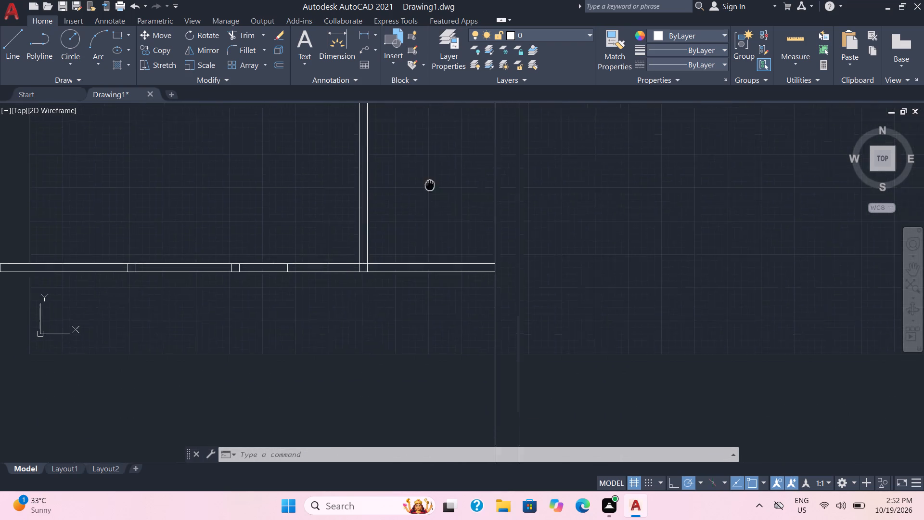
middle_drag(431, 183, 447, 158)
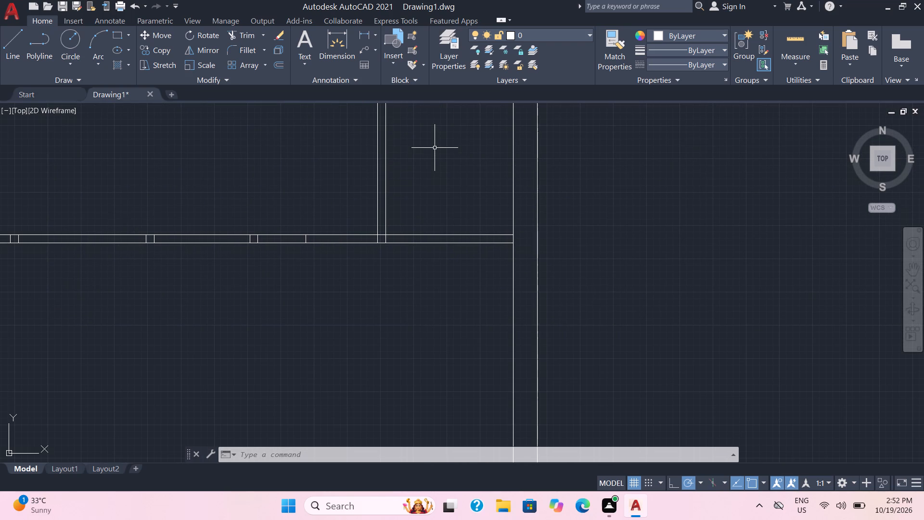
scroll(354, 231, down, 3)
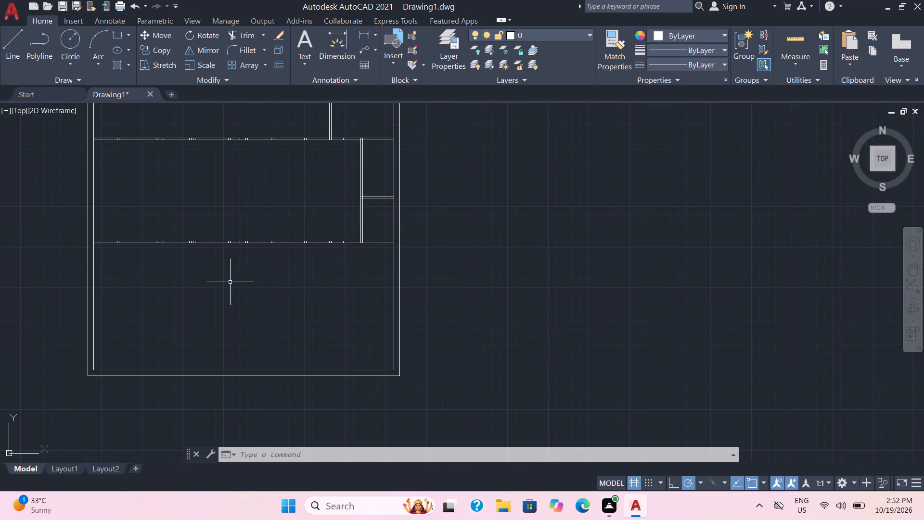
middle_drag(230, 282, 337, 273)
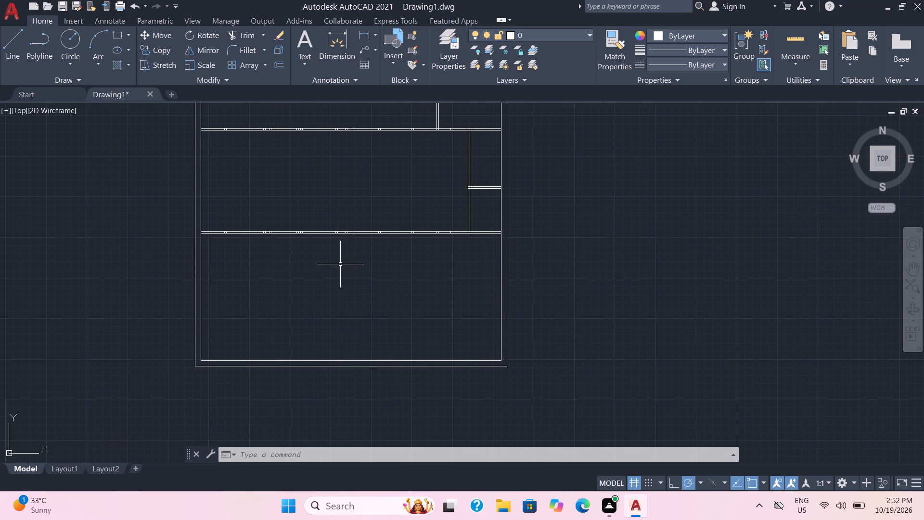
scroll(345, 250, down, 3)
scroll(350, 176, up, 2)
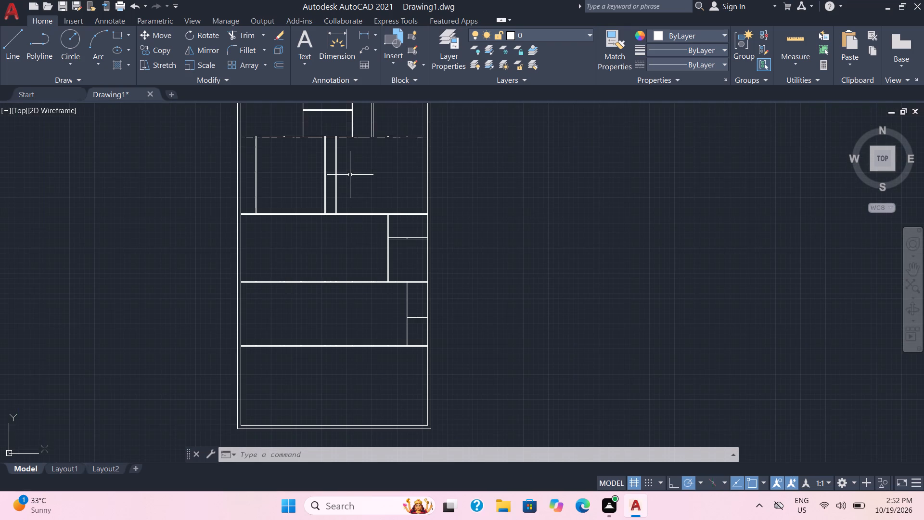
middle_drag(350, 173, 367, 188)
scroll(369, 188, down, 2)
scroll(366, 192, up, 2)
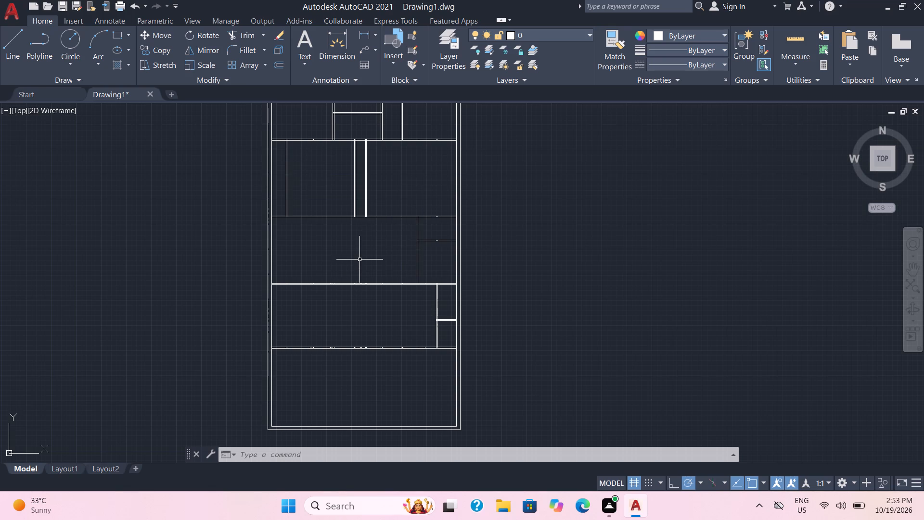
scroll(312, 247, up, 1)
middle_drag(322, 245, 329, 285)
scroll(329, 285, down, 2)
scroll(330, 195, up, 2)
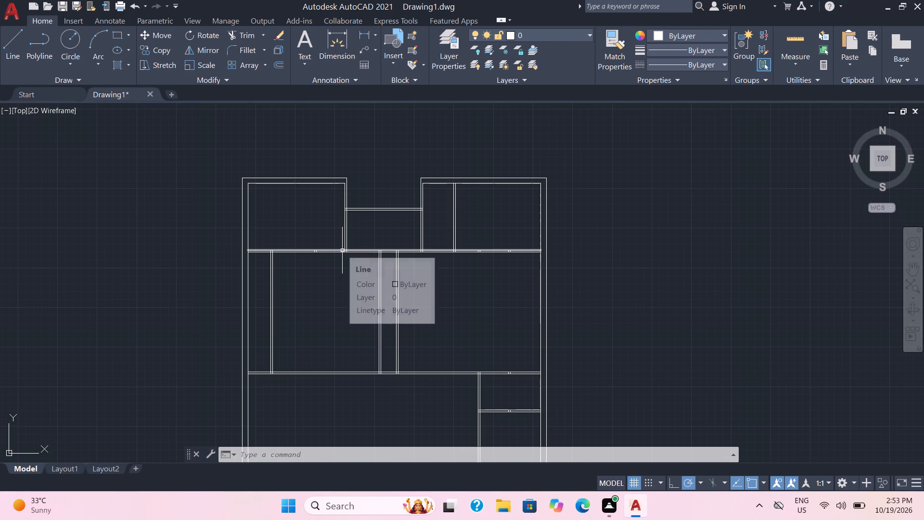
middle_drag(489, 377, 470, 276)
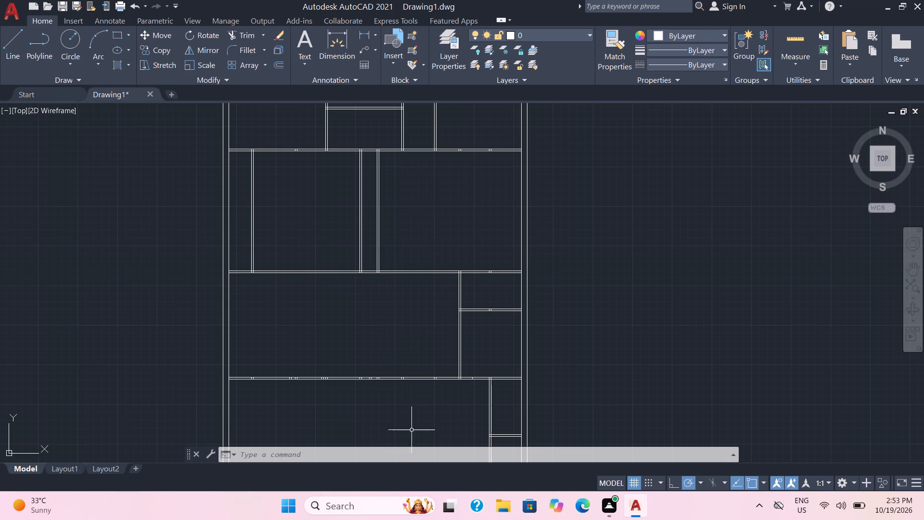
middle_drag(435, 410, 430, 322)
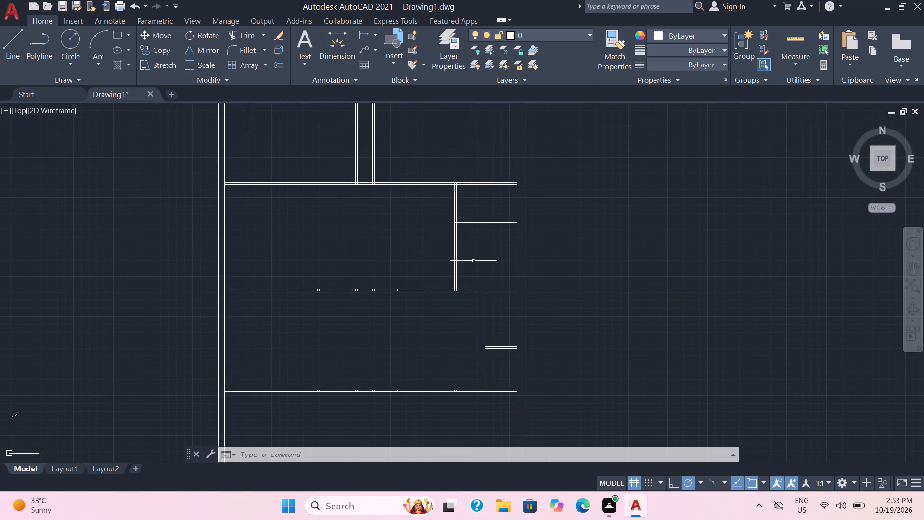
middle_drag(465, 322, 464, 280)
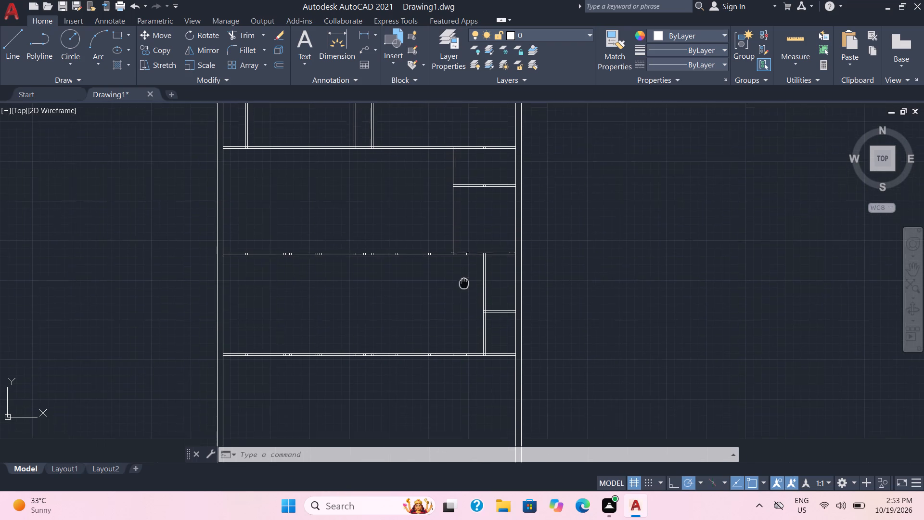
Offset the left outer wall's inner line 15' inward to start a vertical partition in the bottom room.
middle_drag(464, 280, 465, 250)
scroll(496, 260, up, 1)
scroll(490, 304, down, 3)
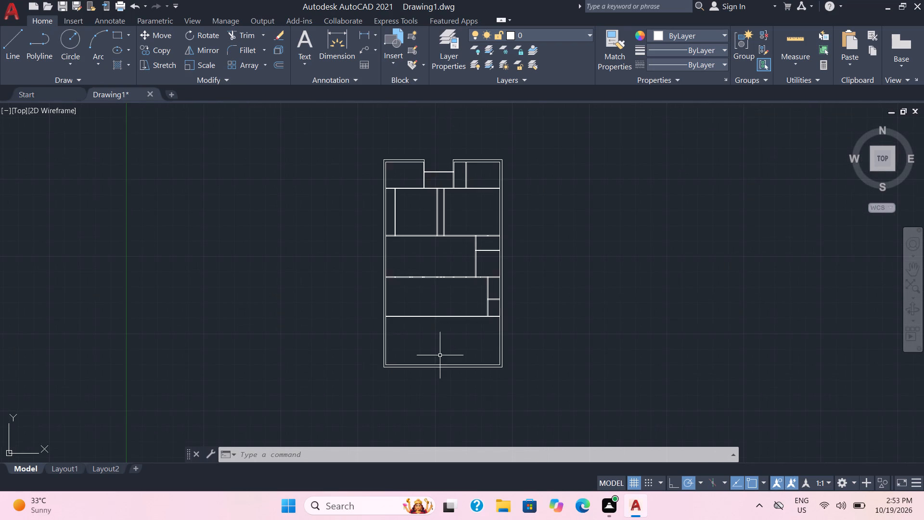
scroll(436, 354, up, 2)
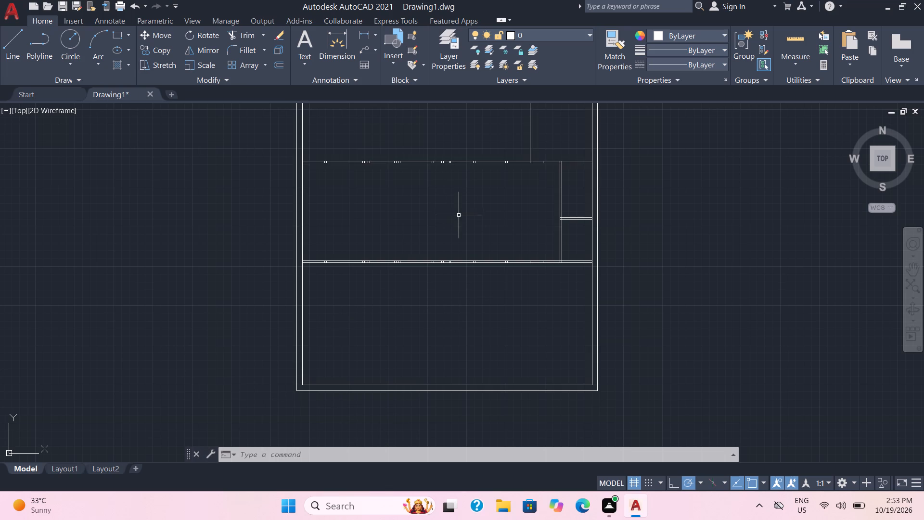
key(o)
key(Return)
key(1)
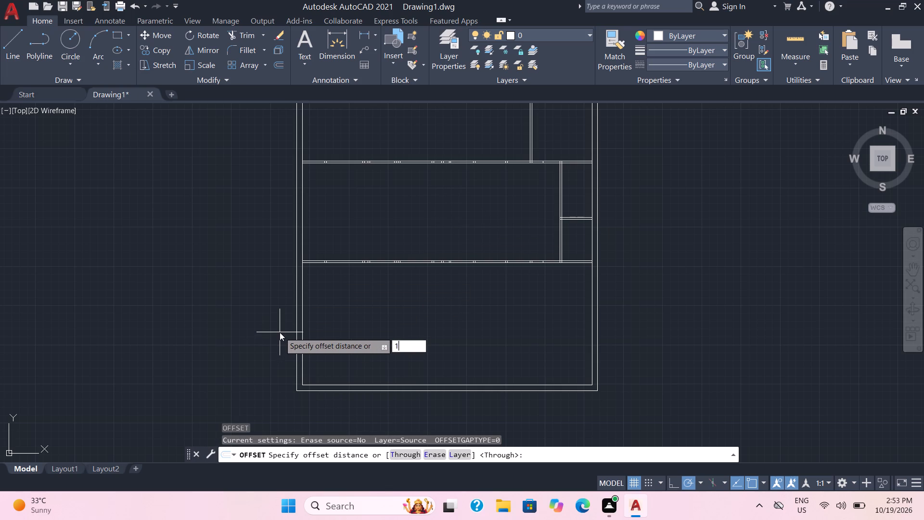
key(4)
key(BackSpace)
key(5)
key(apostrophe)
key(Return)
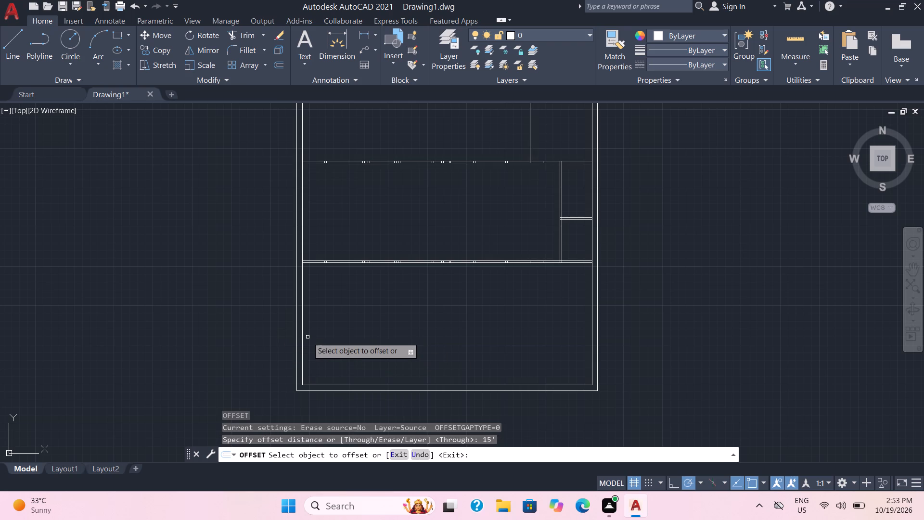
click(303, 337)
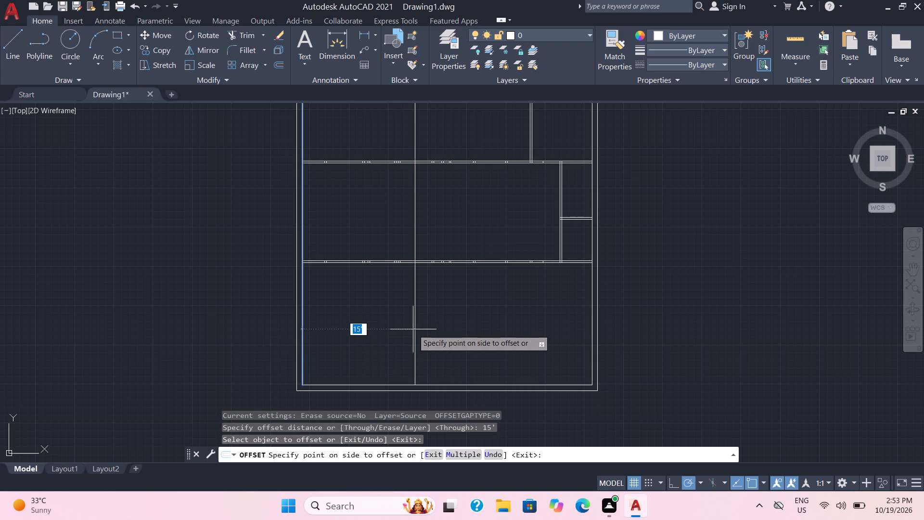
click(413, 329)
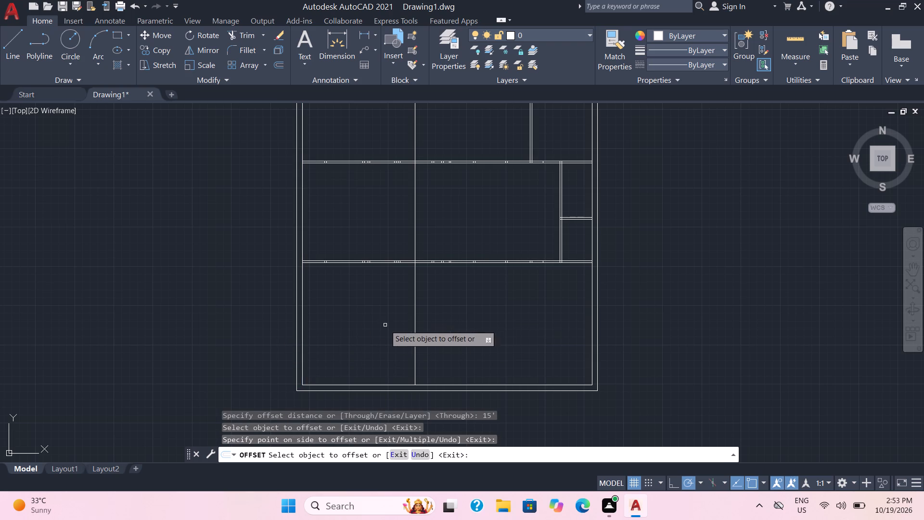
Quick-measure the space between the left outer wall and the new vertical line in the bottom row.
click(792, 46)
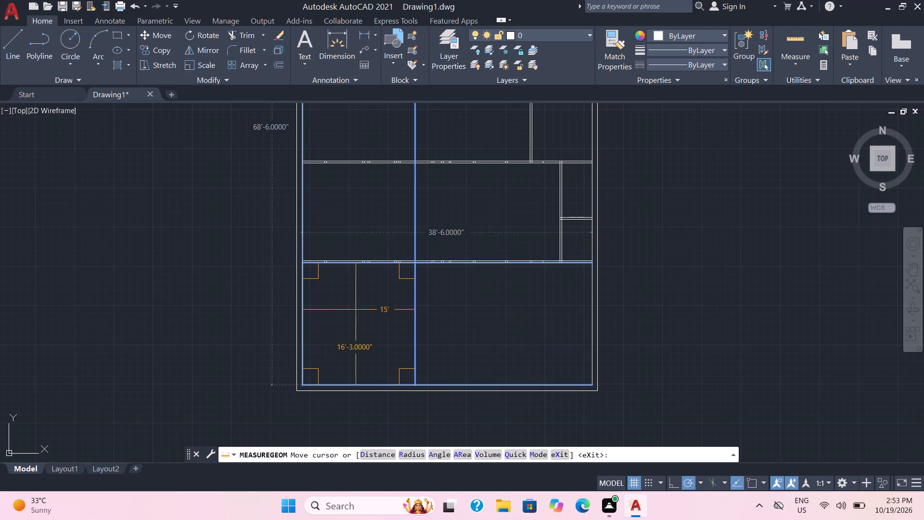
key(Escape)
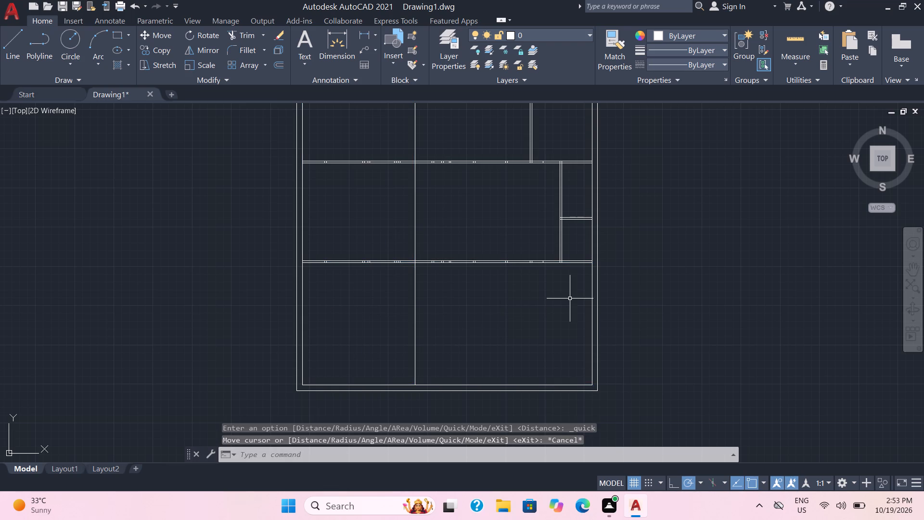
Offset the new vertical line 3" away from the left outer wall to give the partition its thickness.
key(o)
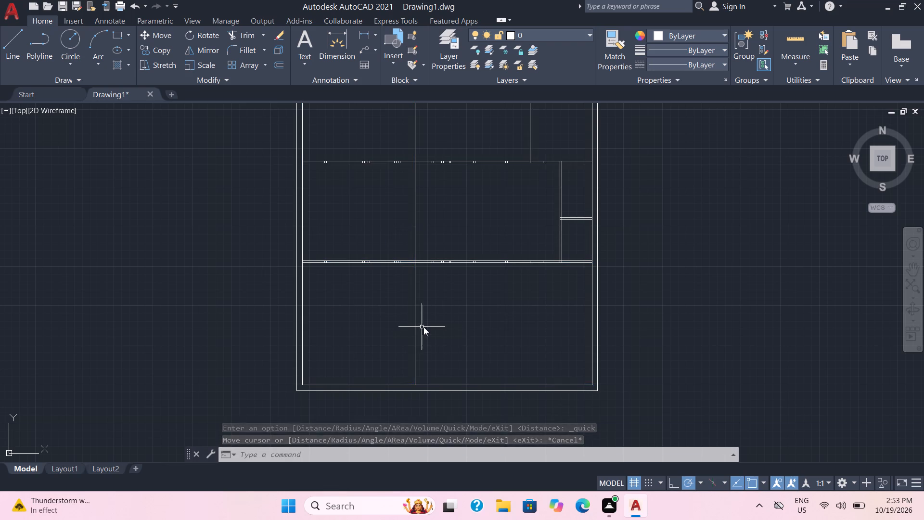
key(Return)
text(3")
key(Return)
click(414, 344)
click(422, 342)
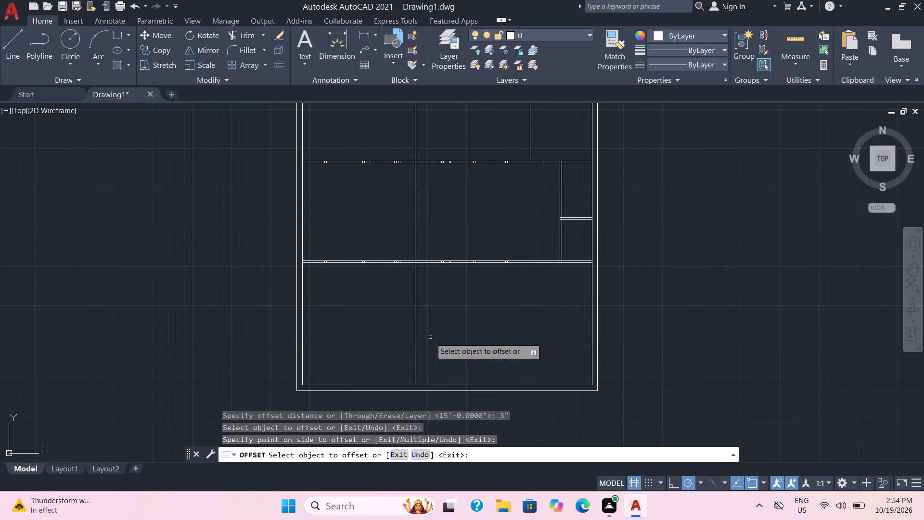
Offset the new partition's right-hand line 15' toward the right outer wall for a second vertical partition.
scroll(462, 325, down, 3)
middle_drag(456, 318, 434, 318)
scroll(415, 312, up, 1)
scroll(454, 318, up, 1)
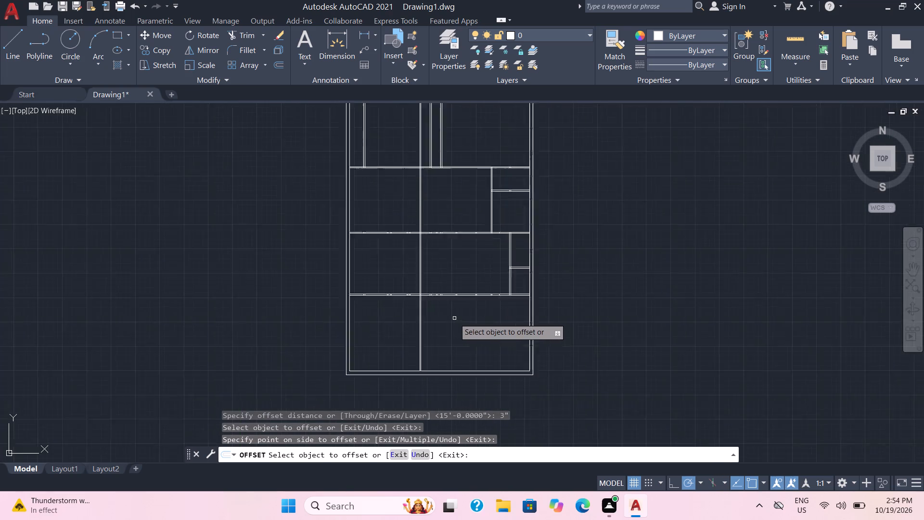
scroll(454, 318, up, 1)
click(399, 333)
key(1)
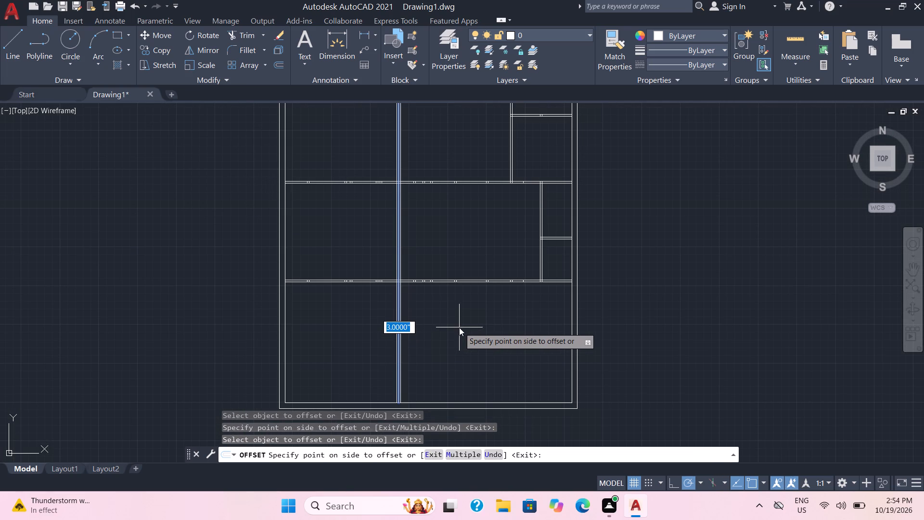
key(4)
key(BackSpace)
key(5)
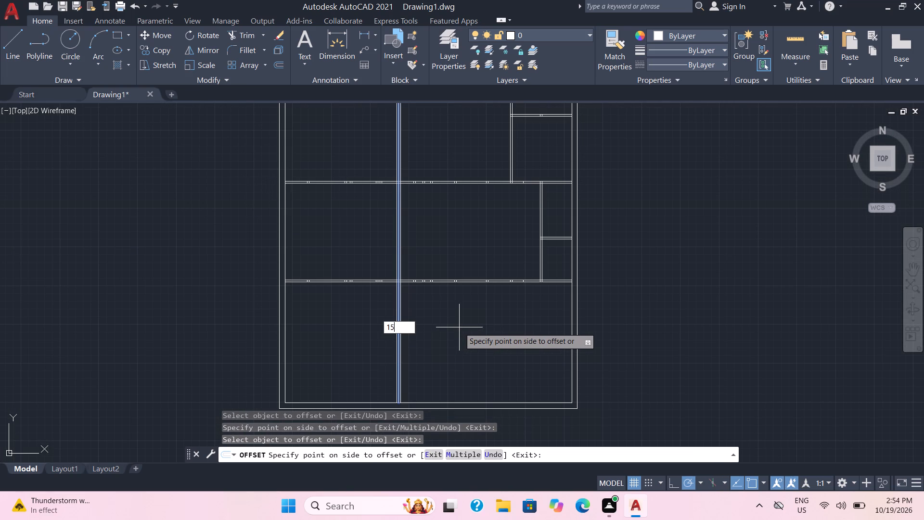
key(shift+quotedbl)
key(BackSpace)
key(apostrophe)
key(Return)
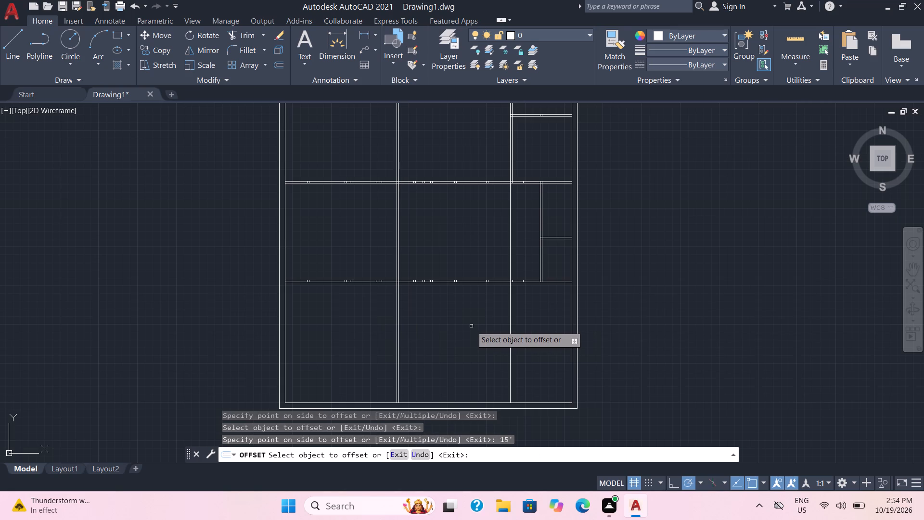
Offset the second partition's line 3" toward the right outer wall to form its thickness.
click(510, 339)
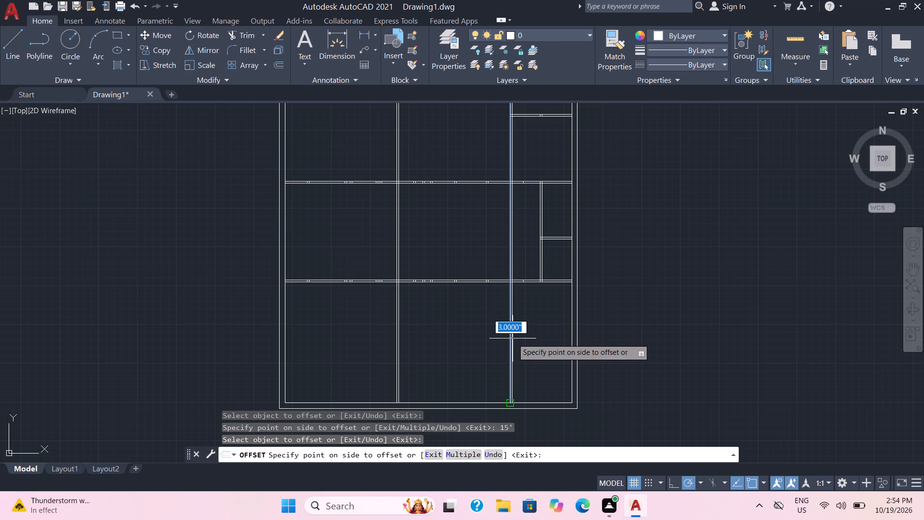
key(3)
key(shift+quotedbl)
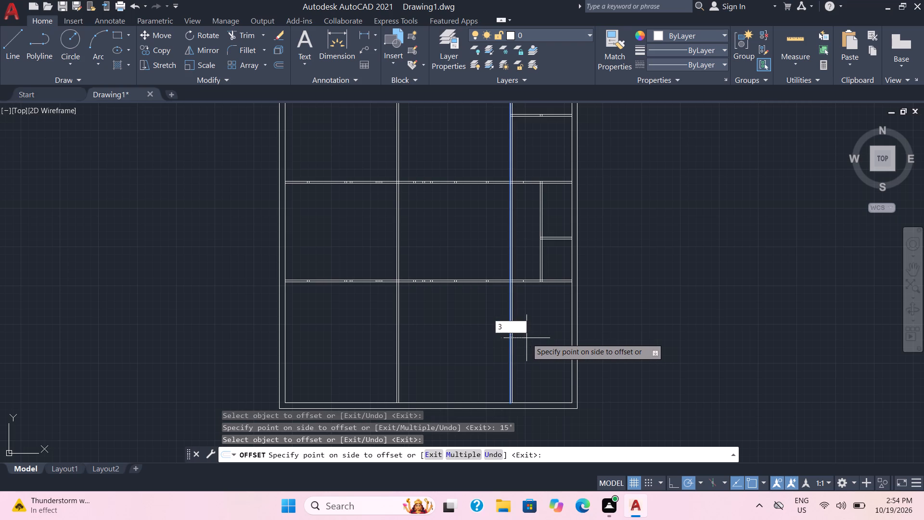
key(Return)
click(527, 338)
Offset the right outer wall's inner line 4' inward, beside the second vertical partition.
scroll(525, 312, up, 2)
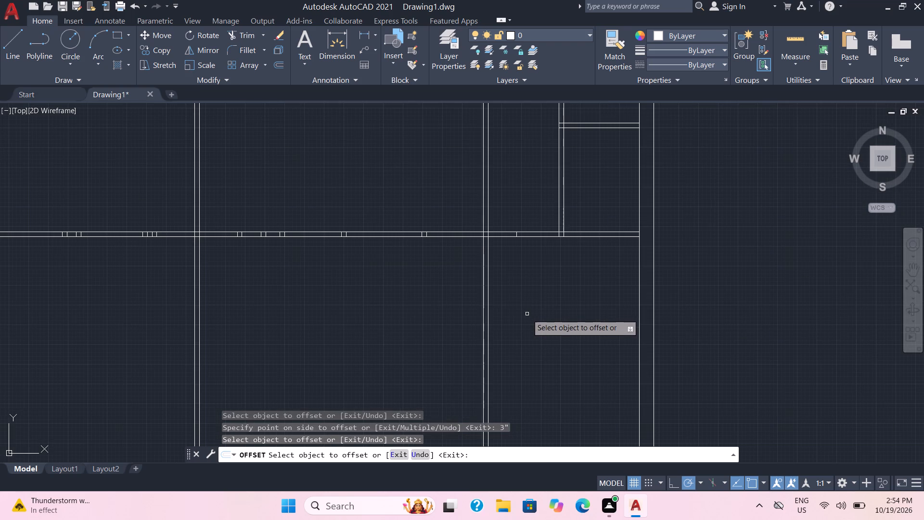
middle_drag(575, 309, 544, 315)
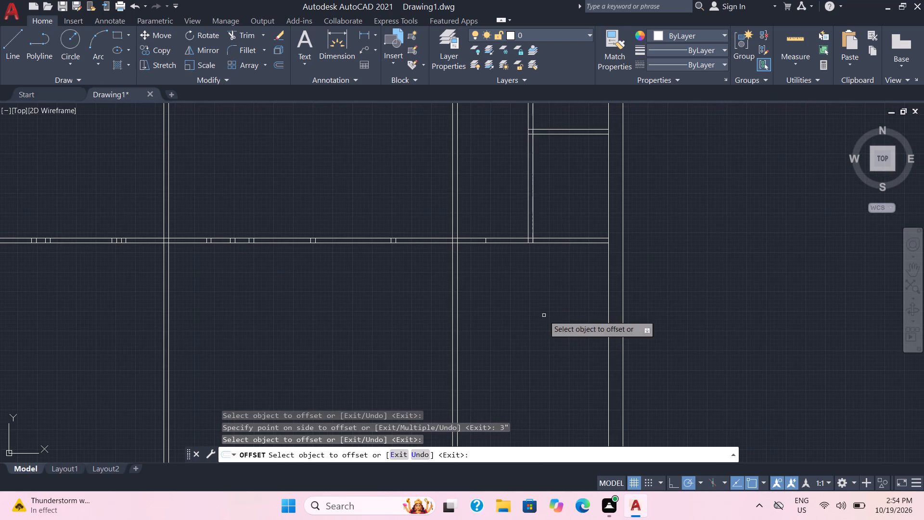
click(609, 323)
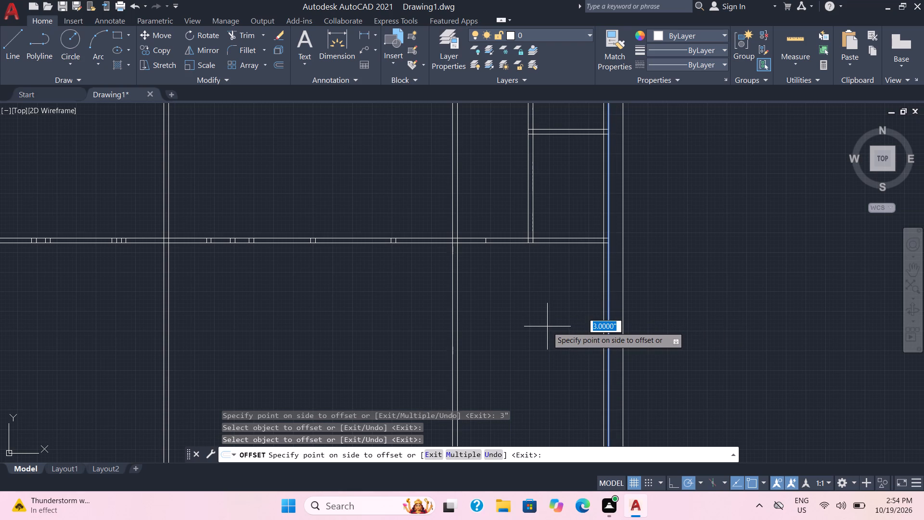
key(4)
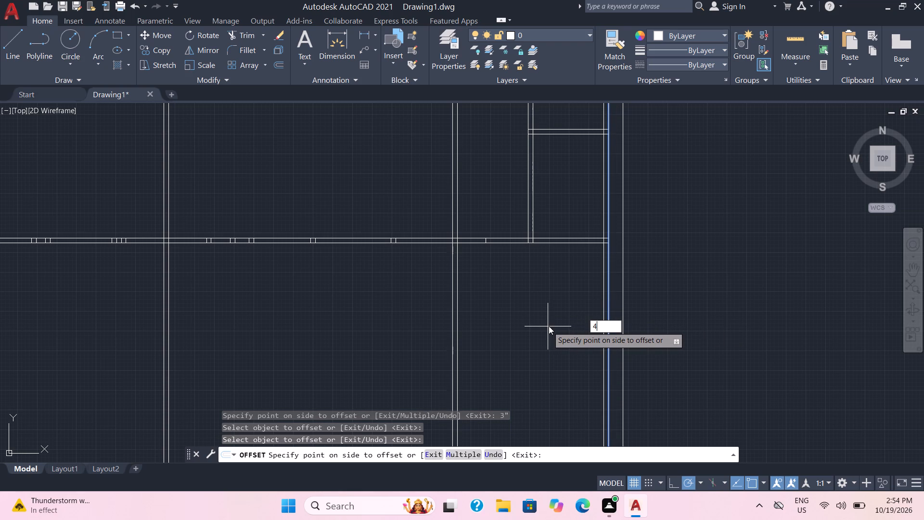
key(apostrophe)
key(Return)
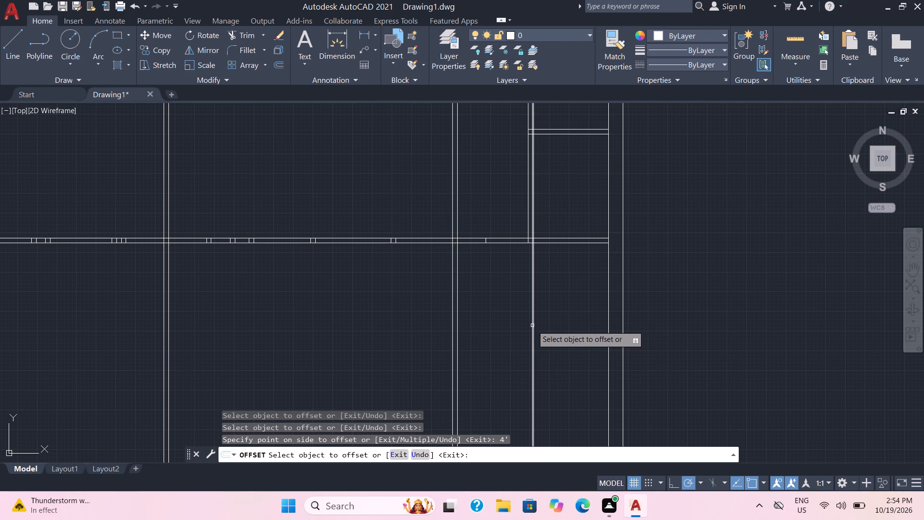
Offset the new 4' line toward the right outer wall twice, by 5" and by 3".
click(532, 325)
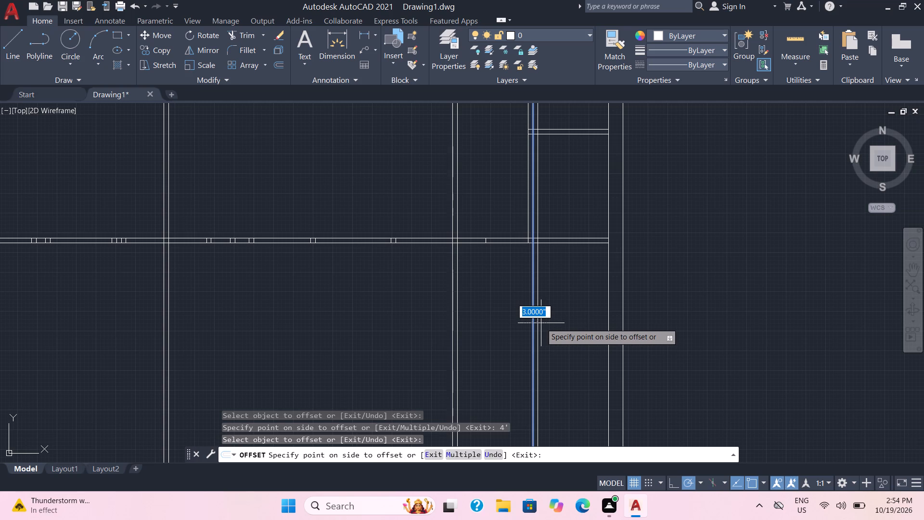
key(5)
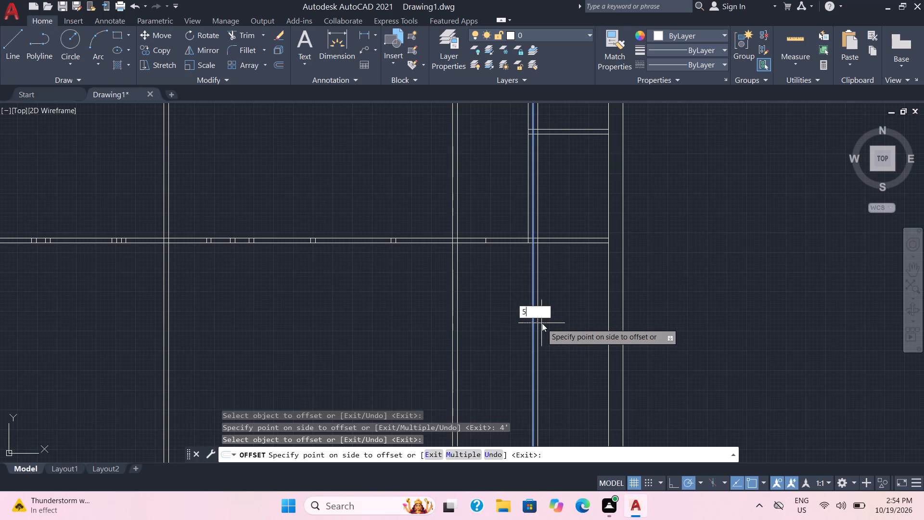
key(shift+quotedbl)
key(Return)
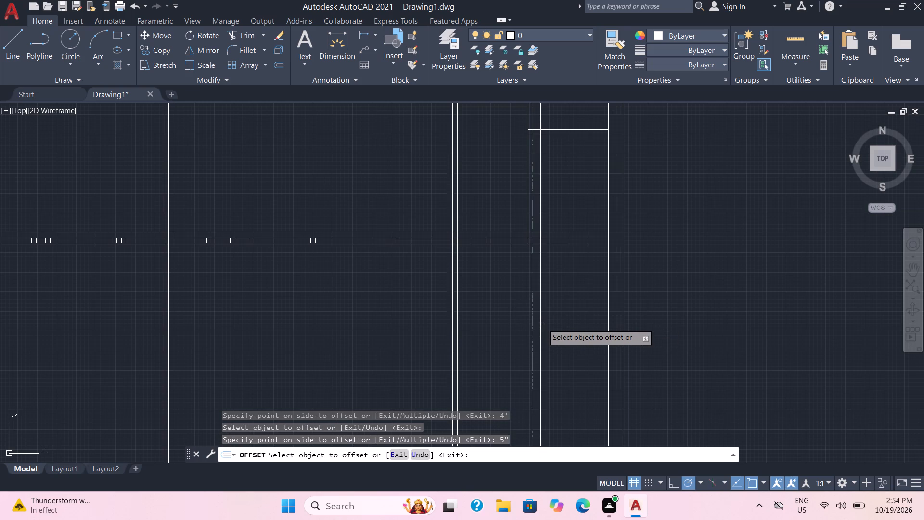
click(533, 333)
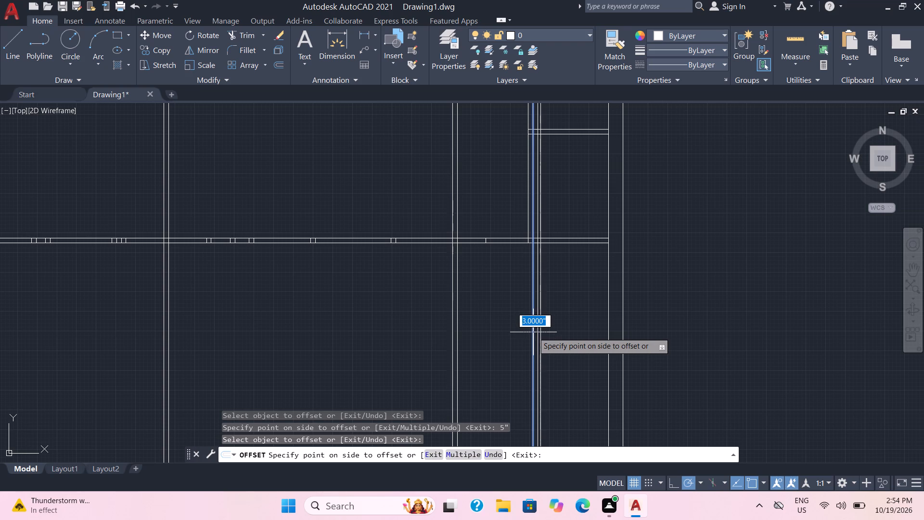
key(3)
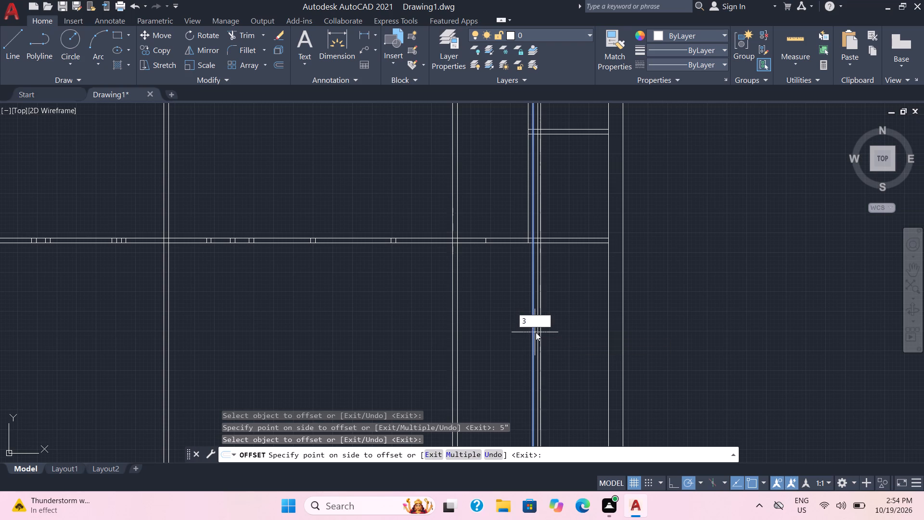
key(shift+quotedbl)
key(Return)
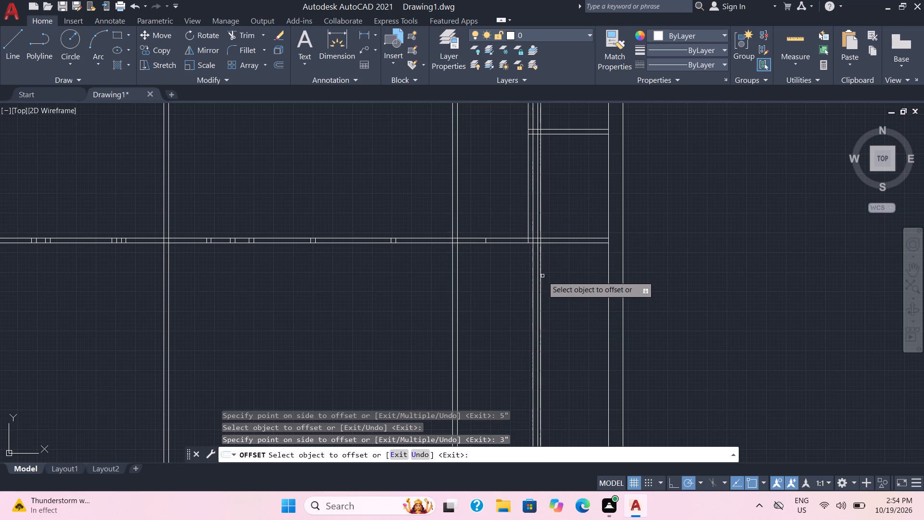
Trim the original 4' line from the bottom row and the newly offset vertical lines from the rows above, beside the right outer wall.
click(243, 36)
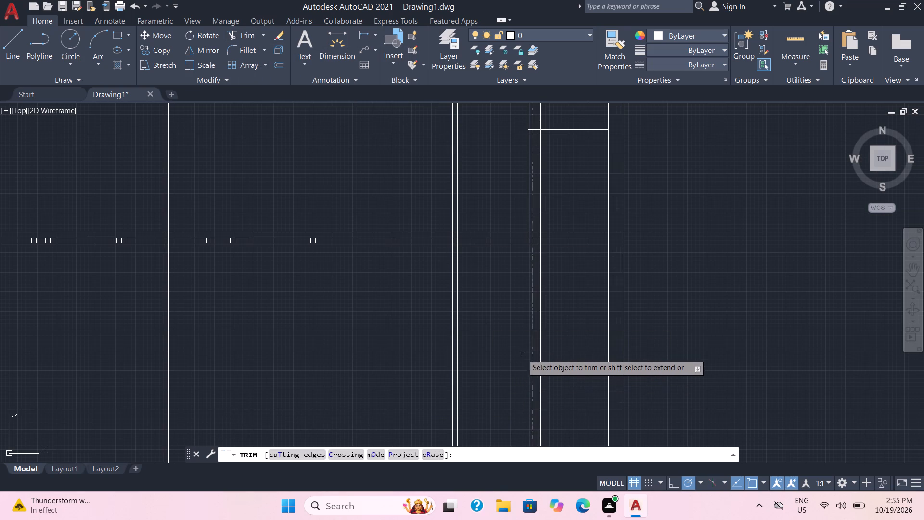
click(532, 345)
scroll(541, 216, up, 2)
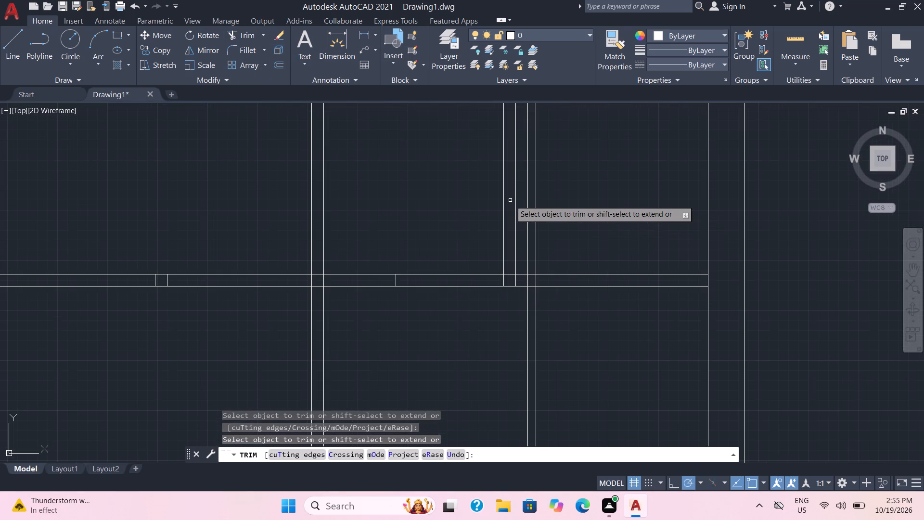
drag(510, 200, 518, 208)
scroll(521, 201, down, 2)
drag(523, 200, 529, 201)
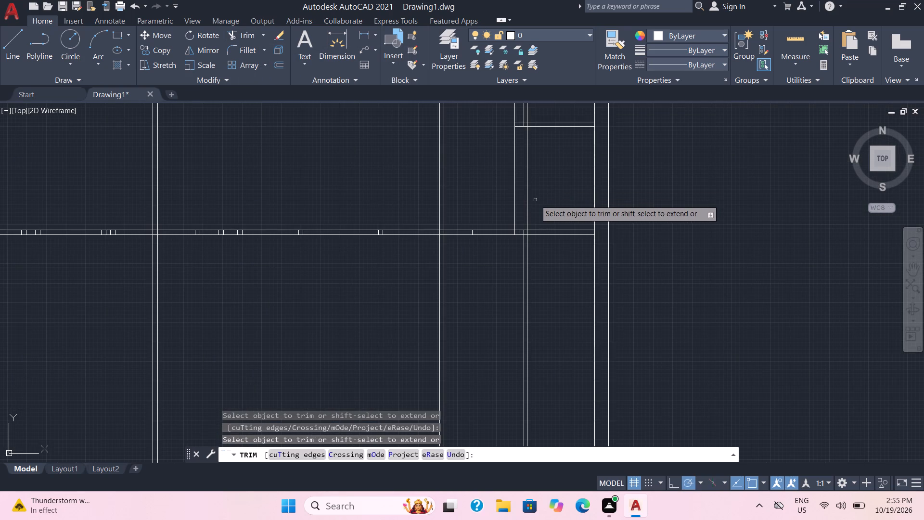
drag(535, 200, 524, 213)
middle_drag(527, 181, 502, 442)
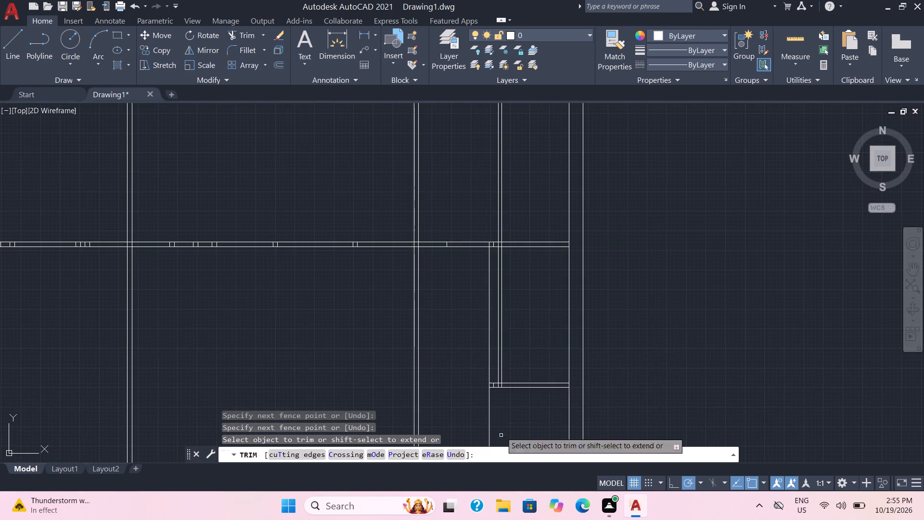
drag(496, 325, 523, 326)
drag(478, 185, 534, 181)
scroll(541, 117, down, 4)
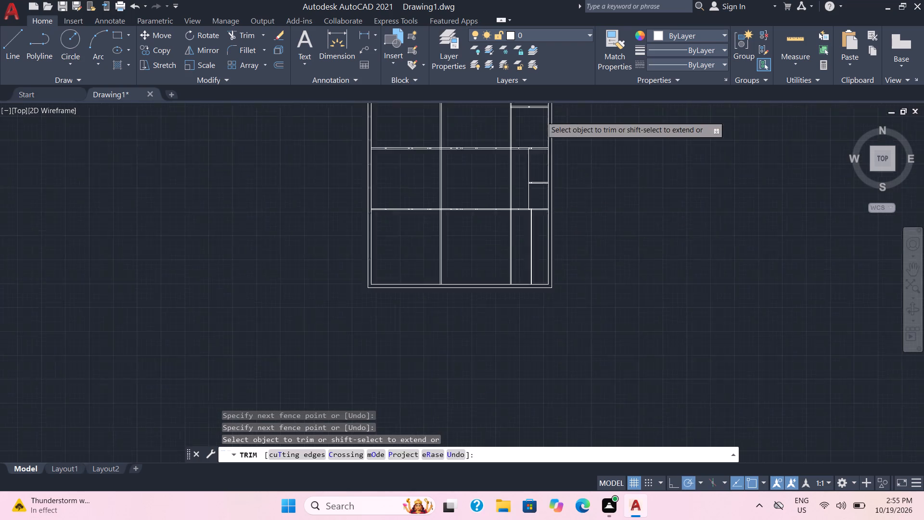
Trim the leftover 4' line stub inside the horizontal wall between the middle and bottom rows, near the right outer wall.
middle_drag(535, 125, 510, 374)
scroll(502, 325, up, 1)
scroll(510, 392, down, 1)
middle_drag(510, 394, 521, 210)
scroll(531, 300, up, 4)
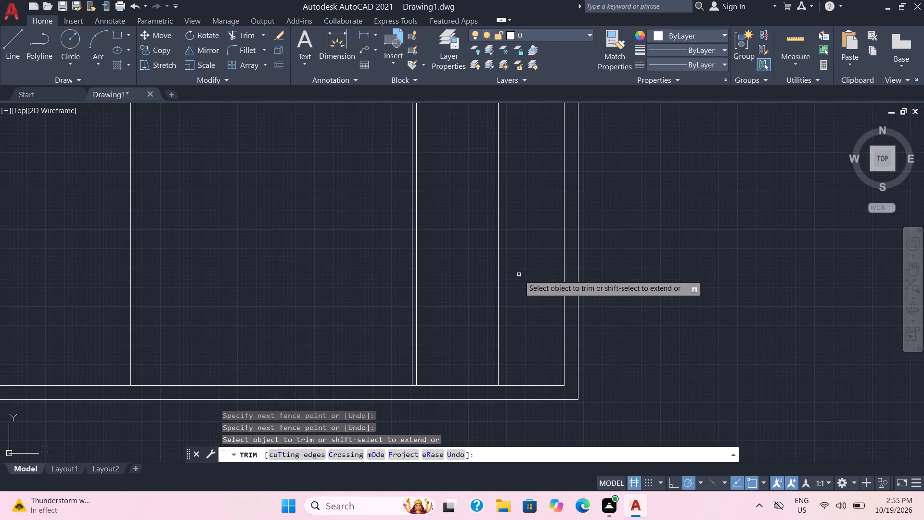
scroll(522, 254, down, 2)
scroll(523, 255, up, 2)
middle_drag(517, 247, 491, 403)
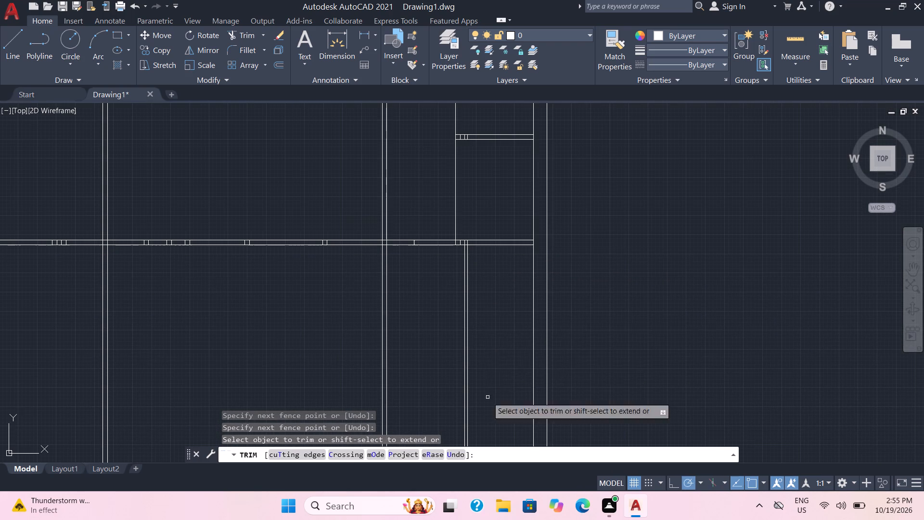
scroll(488, 326, up, 1)
middle_drag(460, 233, 477, 282)
scroll(472, 239, up, 2)
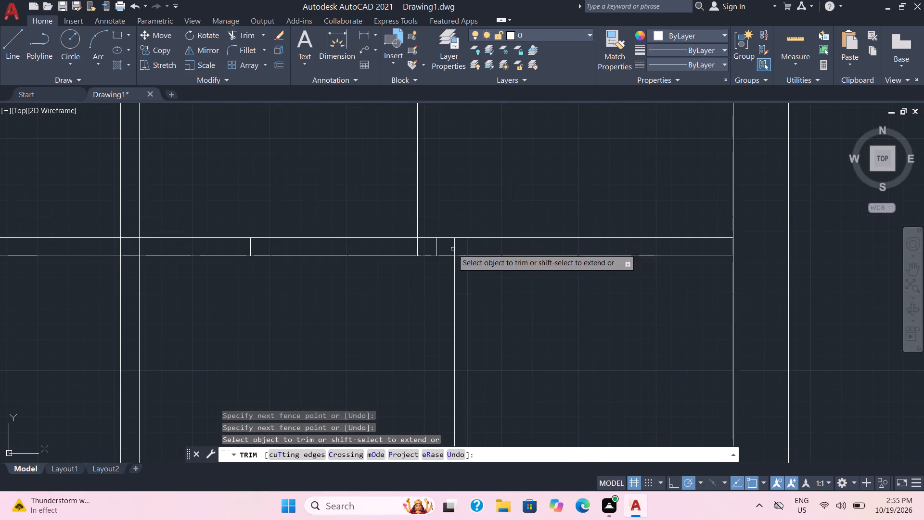
drag(441, 244, 432, 246)
scroll(435, 277, down, 4)
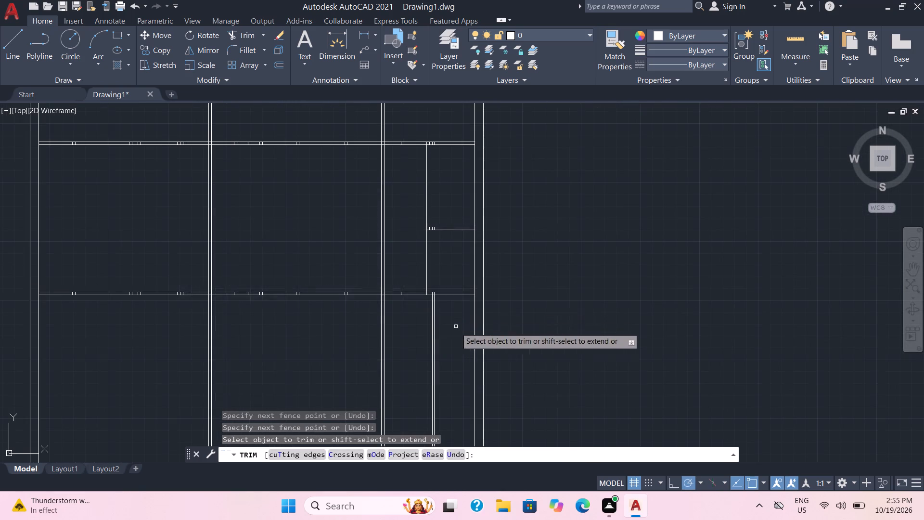
middle_drag(457, 342, 438, 360)
scroll(501, 272, up, 1)
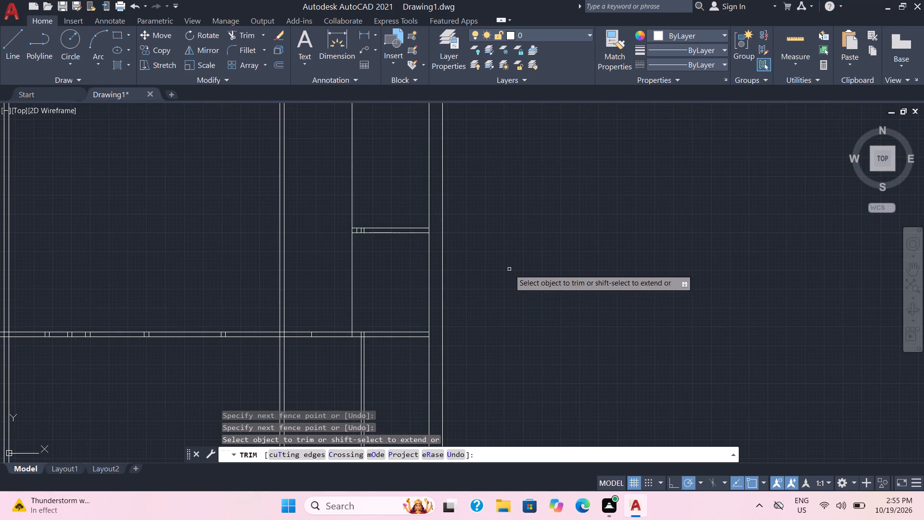
key(Escape)
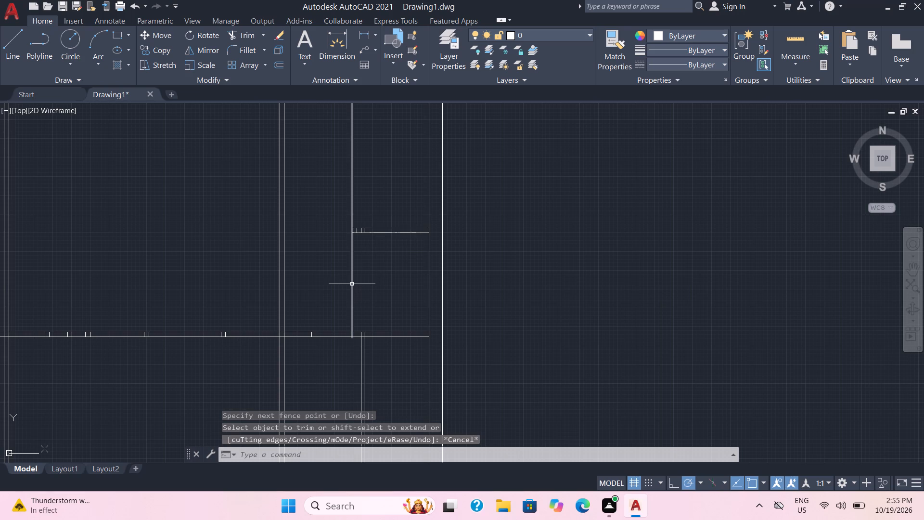
Offset the short vertical partition line above the bottom row 3" toward the right outer wall to form its thickness.
click(352, 285)
key(Escape)
key(o)
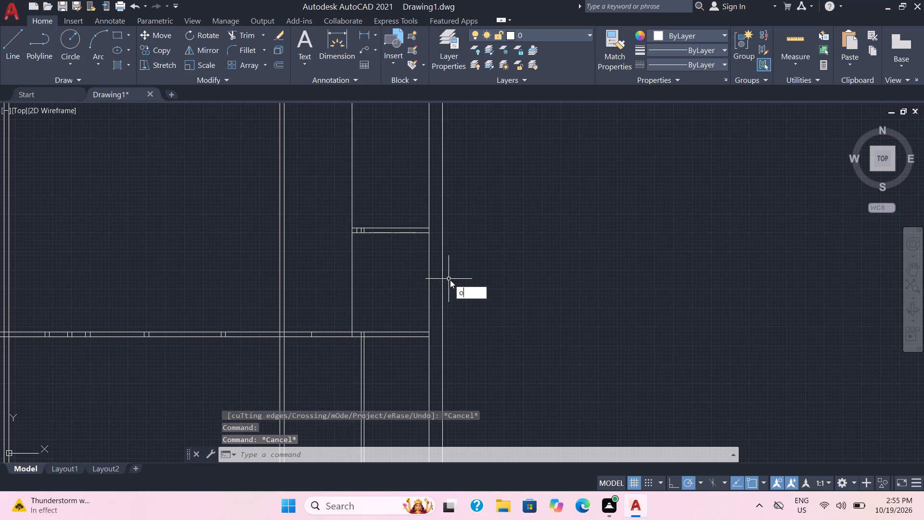
key(Return)
key(3)
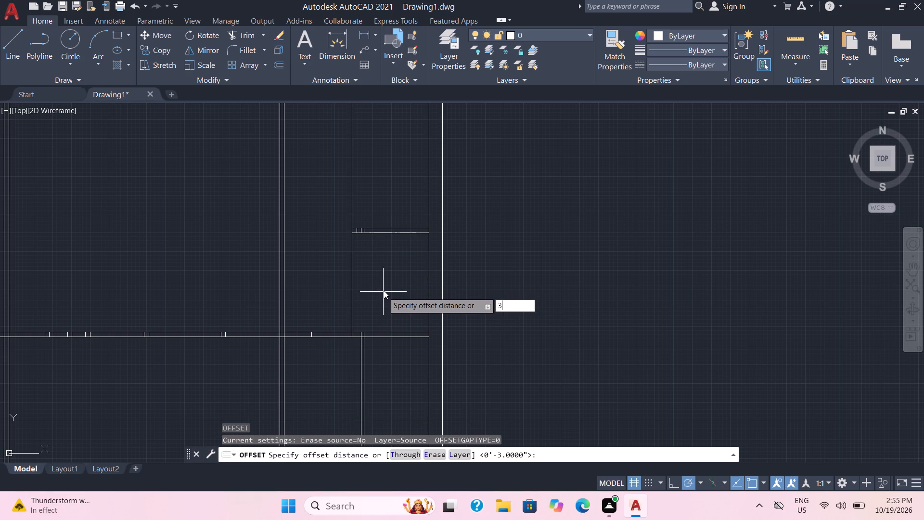
key(shift+quotedbl)
key(Return)
click(349, 303)
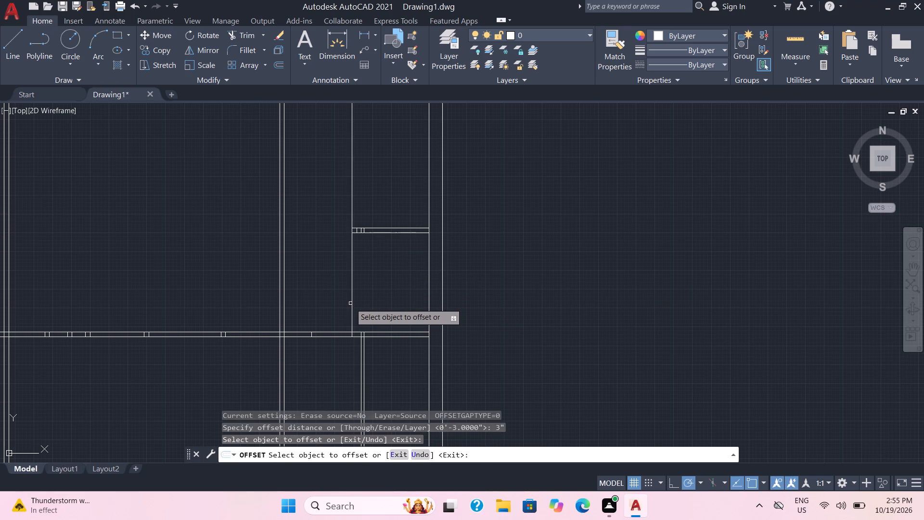
drag(353, 303, 348, 303)
click(347, 301)
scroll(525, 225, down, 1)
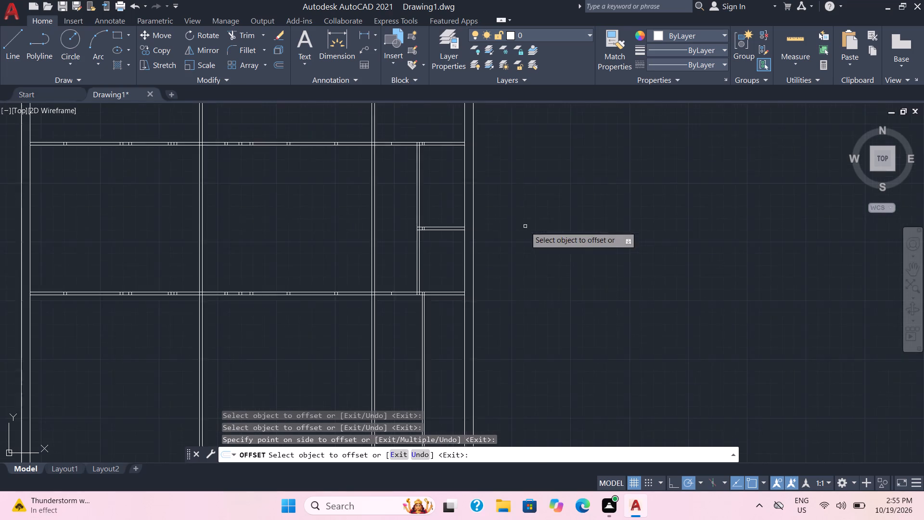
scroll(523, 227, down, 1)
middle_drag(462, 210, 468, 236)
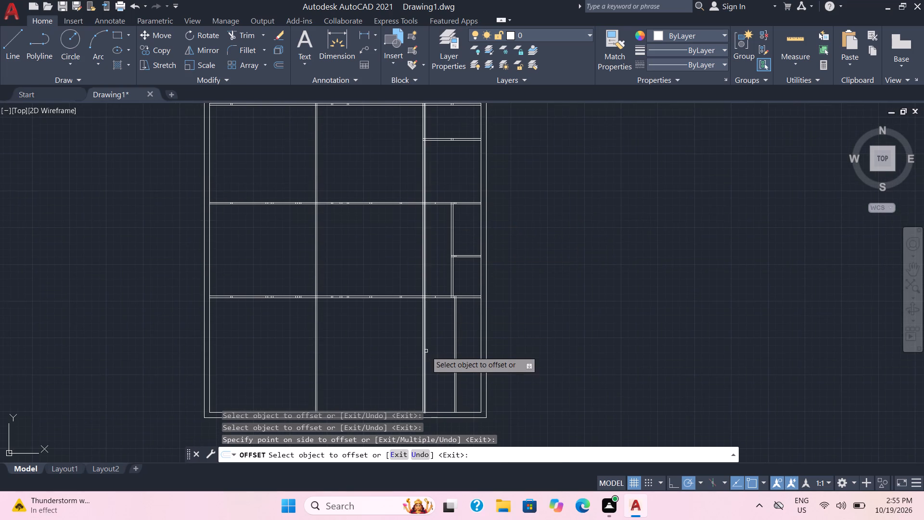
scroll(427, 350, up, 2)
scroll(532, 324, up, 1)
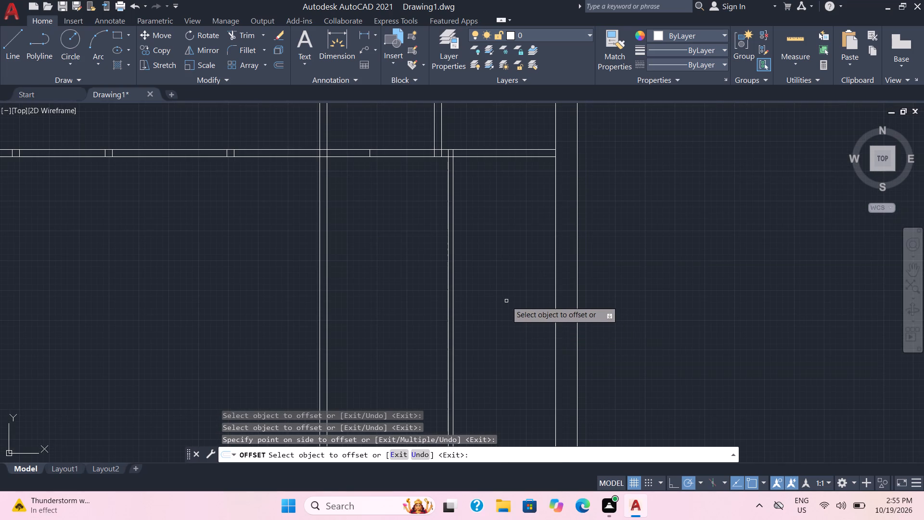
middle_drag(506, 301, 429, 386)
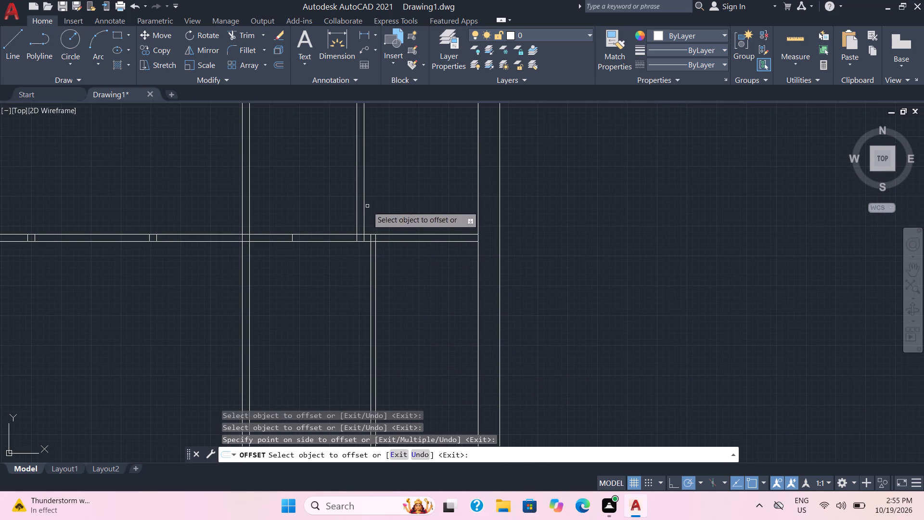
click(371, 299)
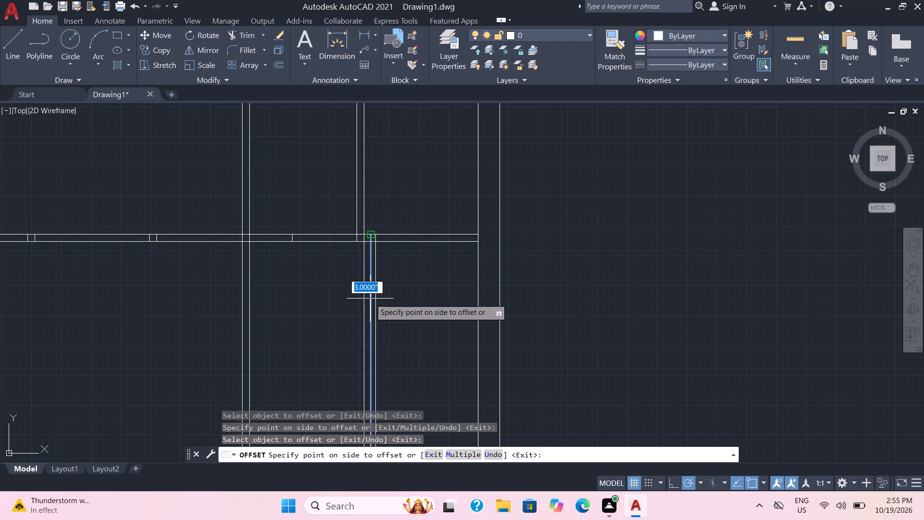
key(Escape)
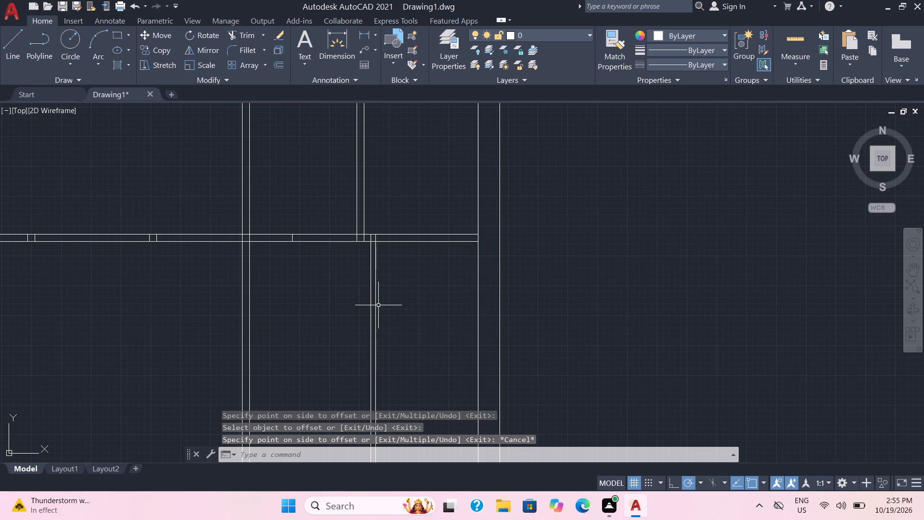
Offset the right-hand line of the bottom row's partition nearest the right outer wall 3" toward that wall.
key(o)
key(Return)
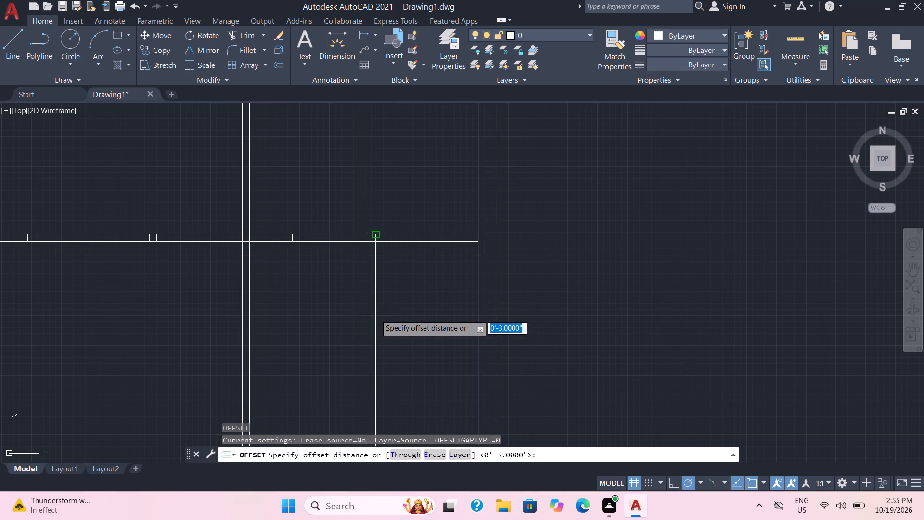
key(3)
key(shift+quotedbl)
key(Return)
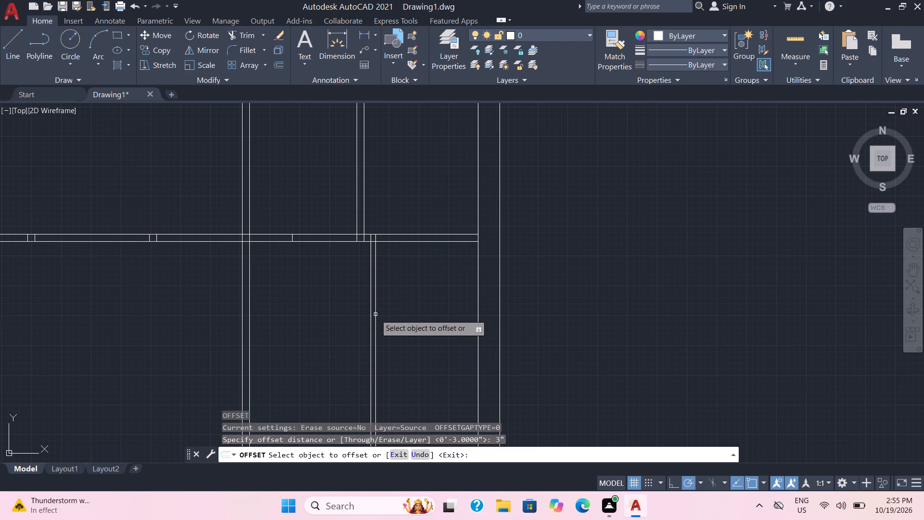
click(375, 315)
click(386, 317)
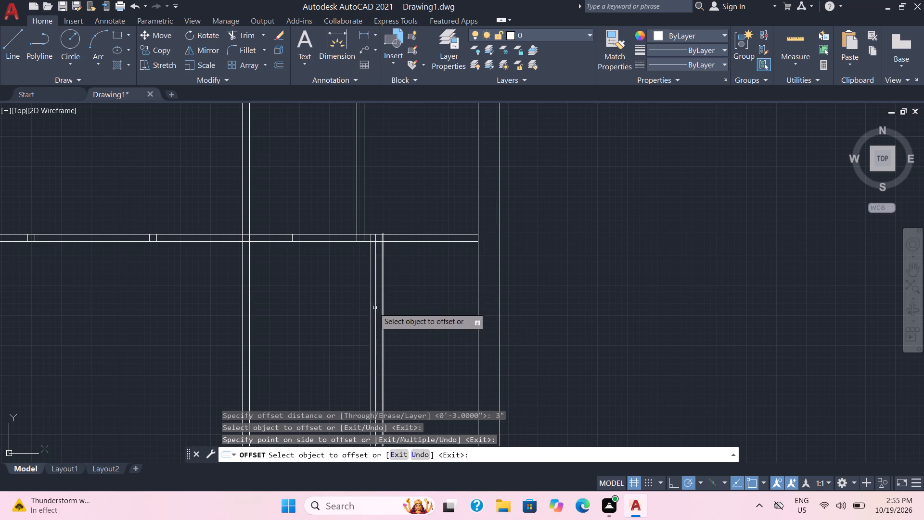
Trim away that bottom-row partition's surplus left-hand line, including its stub inside the horizontal wall above.
click(252, 33)
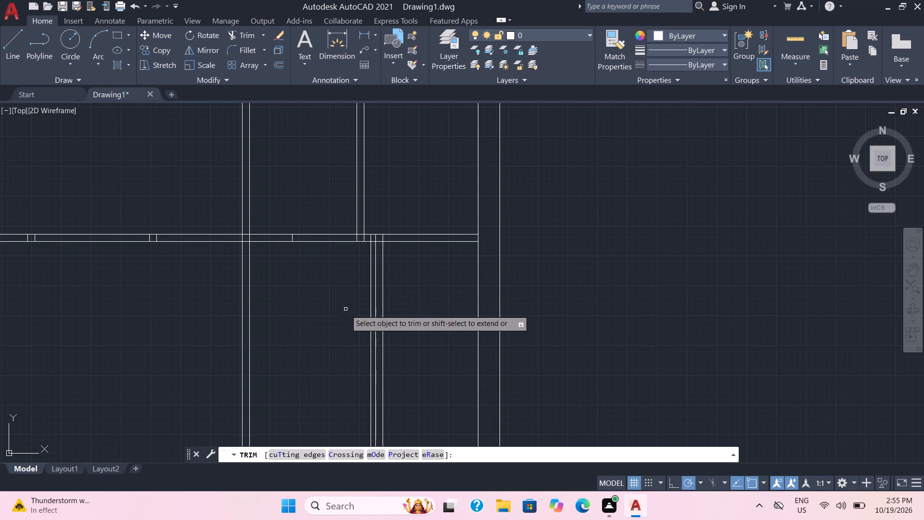
drag(349, 314, 372, 365)
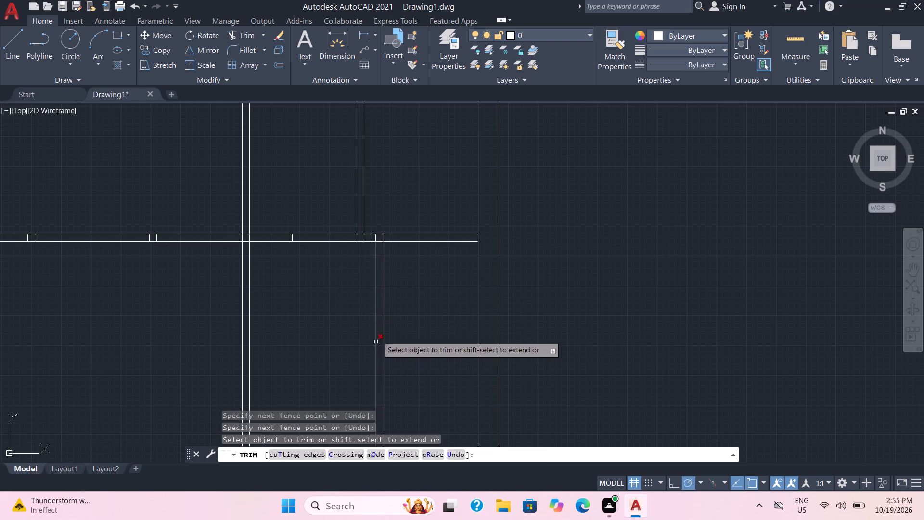
scroll(373, 233, up, 3)
drag(349, 249, 369, 258)
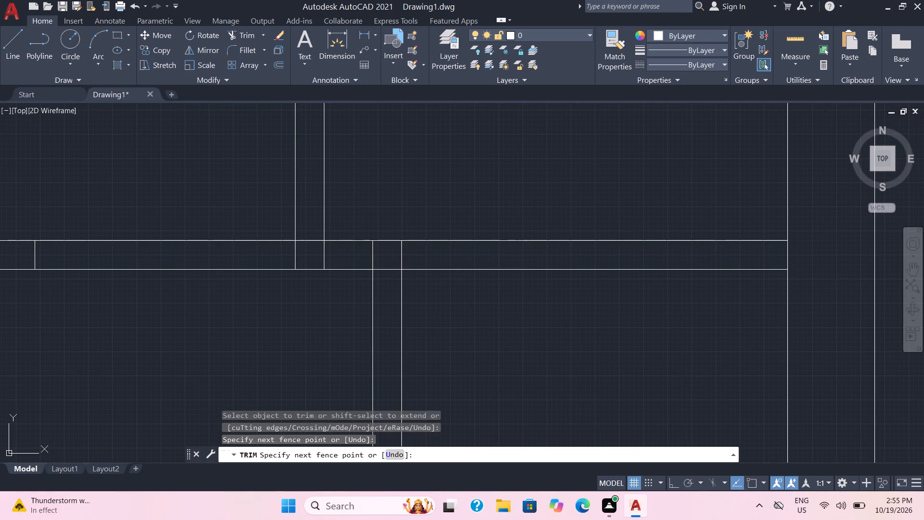
scroll(420, 272, down, 4)
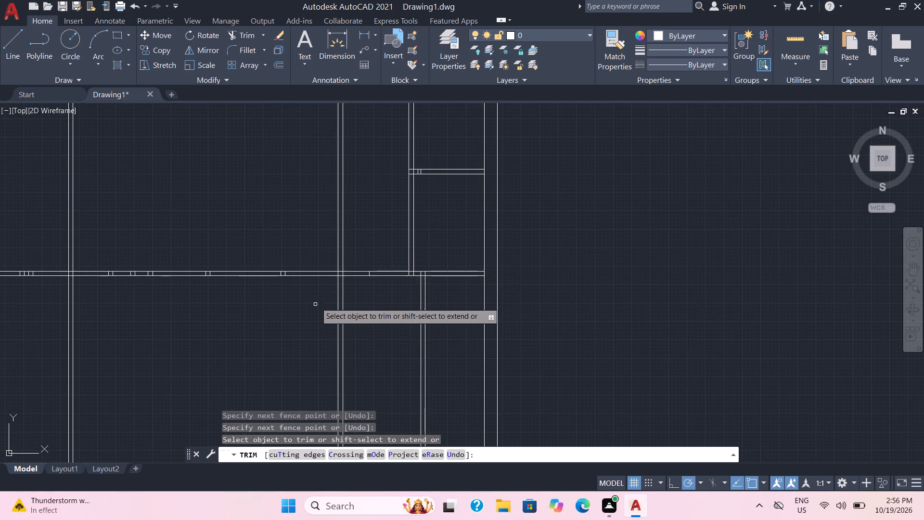
scroll(320, 295, down, 3)
middle_drag(349, 386, 384, 293)
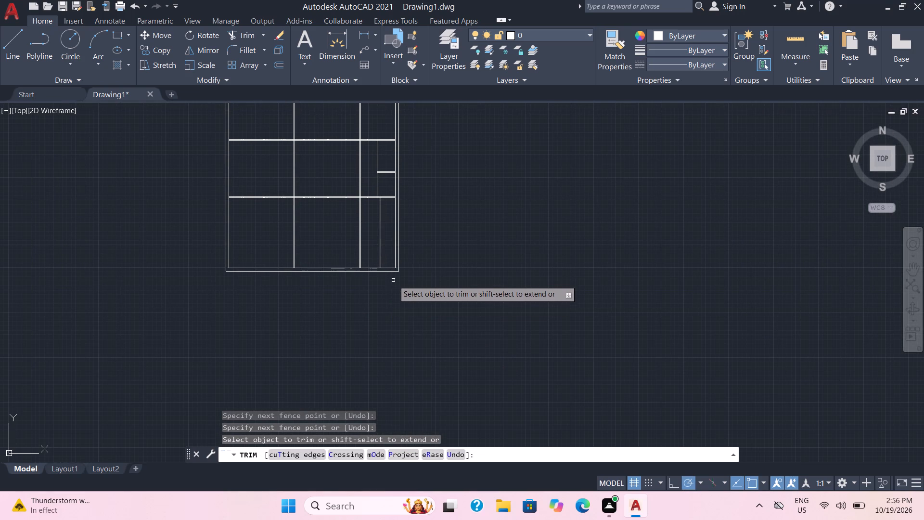
key(Escape)
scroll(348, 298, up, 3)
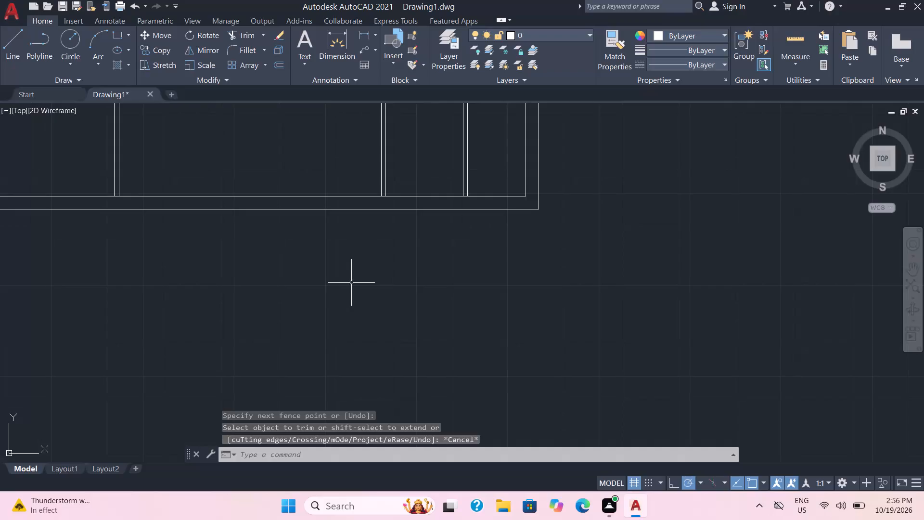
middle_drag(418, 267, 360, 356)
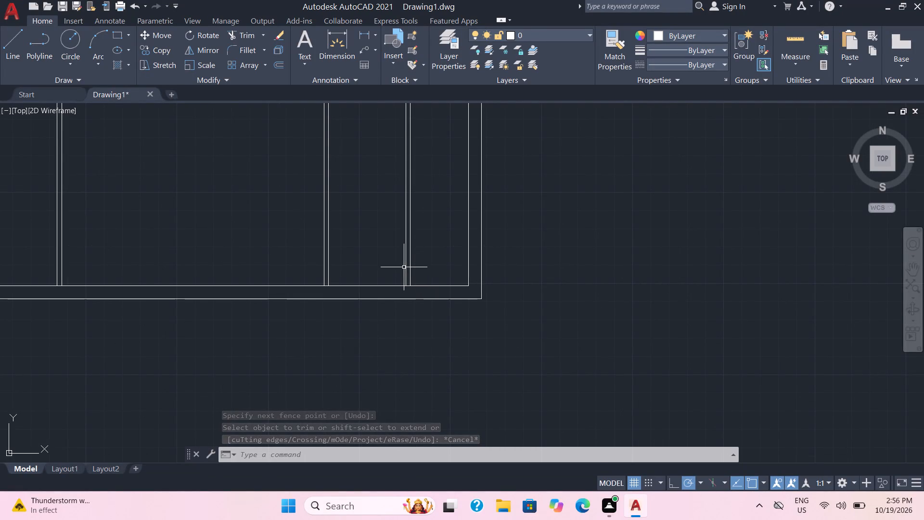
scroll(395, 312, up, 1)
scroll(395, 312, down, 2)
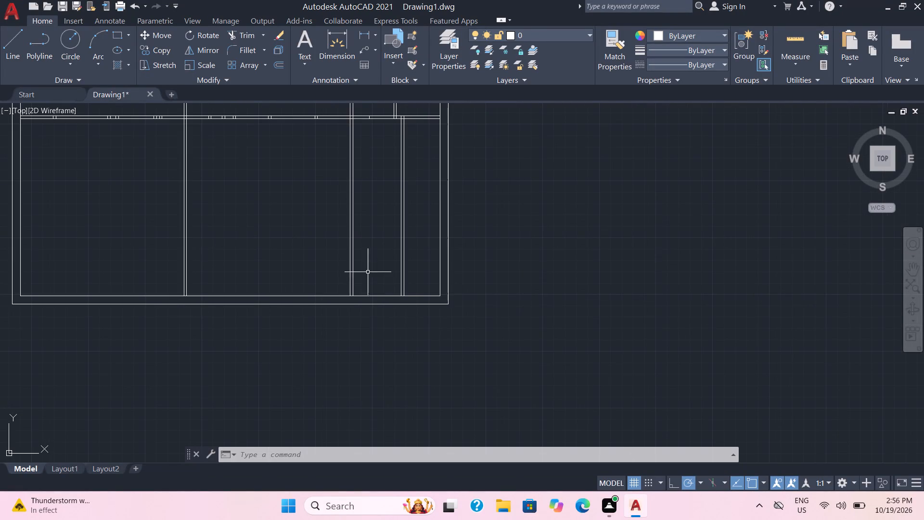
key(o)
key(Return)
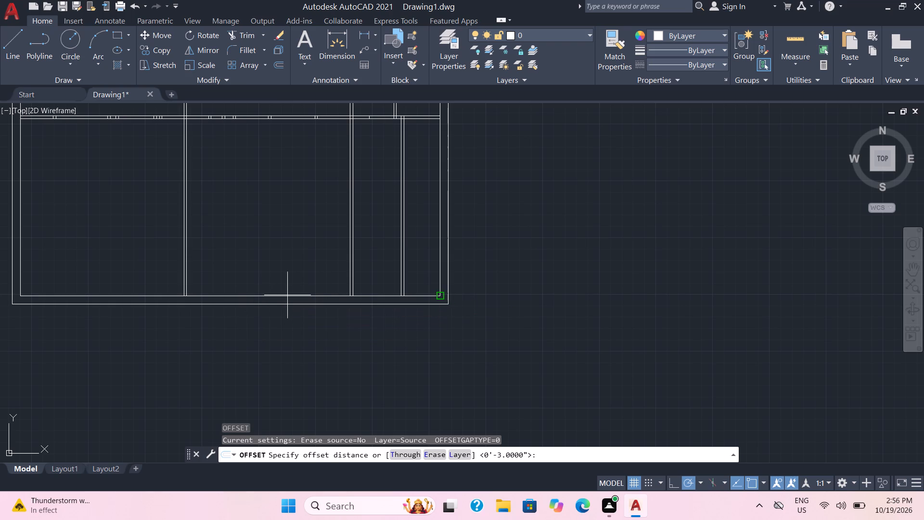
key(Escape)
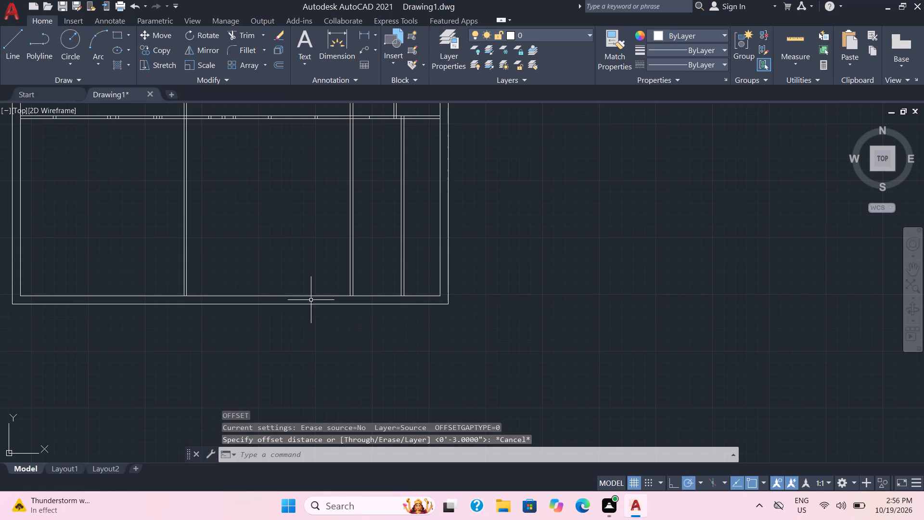
Trim away the two closely spaced double-line partitions just right of the long central partition in the second row from the top.
scroll(481, 279, down, 3)
middle_drag(442, 221, 426, 344)
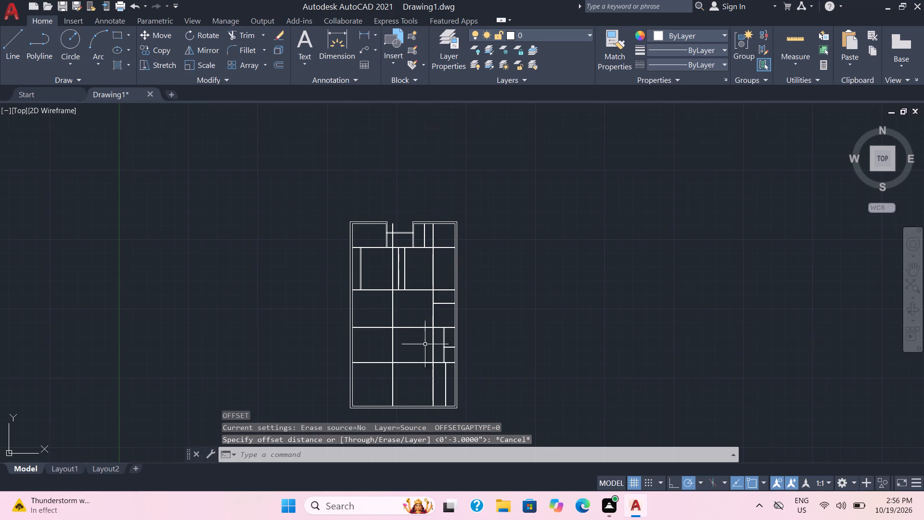
scroll(407, 259, up, 4)
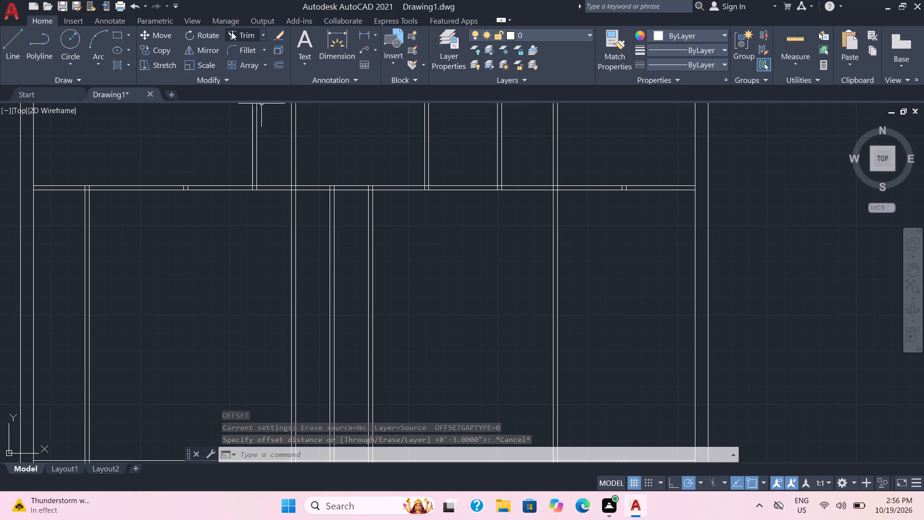
click(234, 31)
drag(322, 273, 418, 263)
Trim the left line of the long central partition where it projects above the recessed entrance wall at the top of the plan.
scroll(398, 266, down, 2)
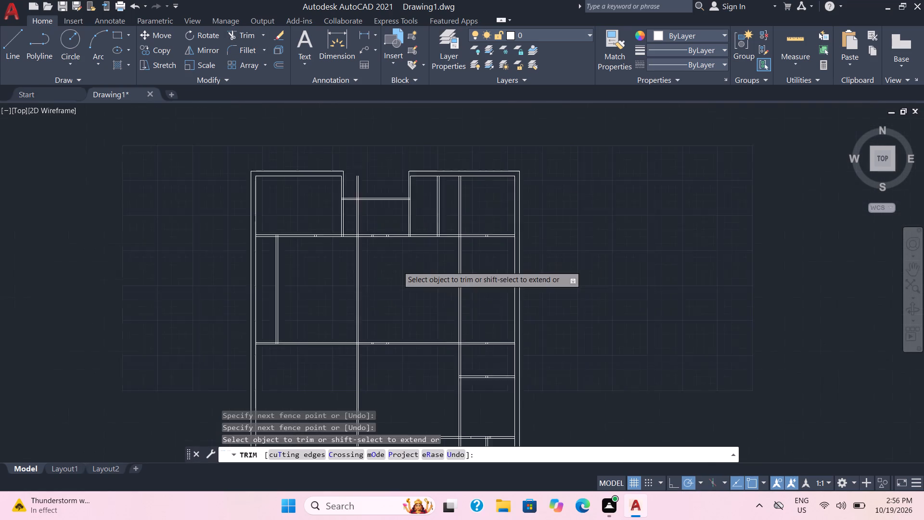
scroll(398, 266, down, 1)
scroll(321, 223, up, 3)
scroll(355, 244, up, 2)
middle_drag(370, 322, 355, 237)
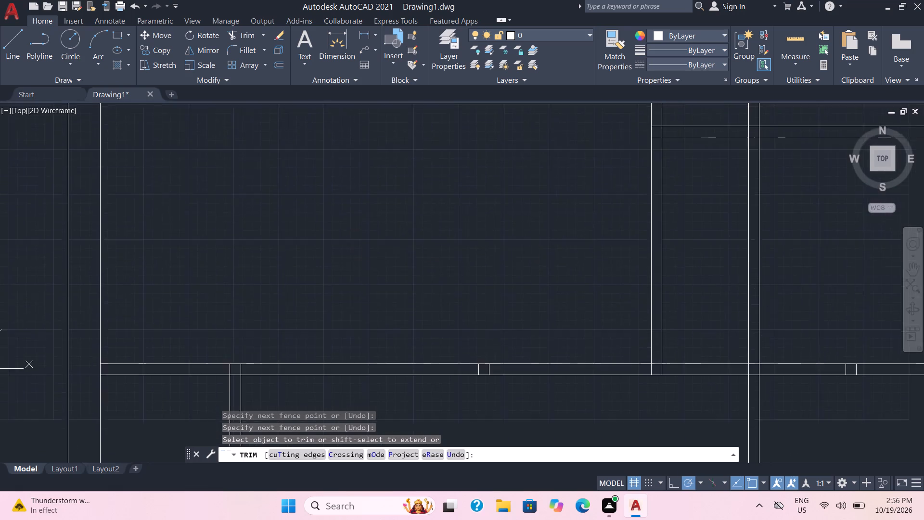
scroll(355, 236, down, 4)
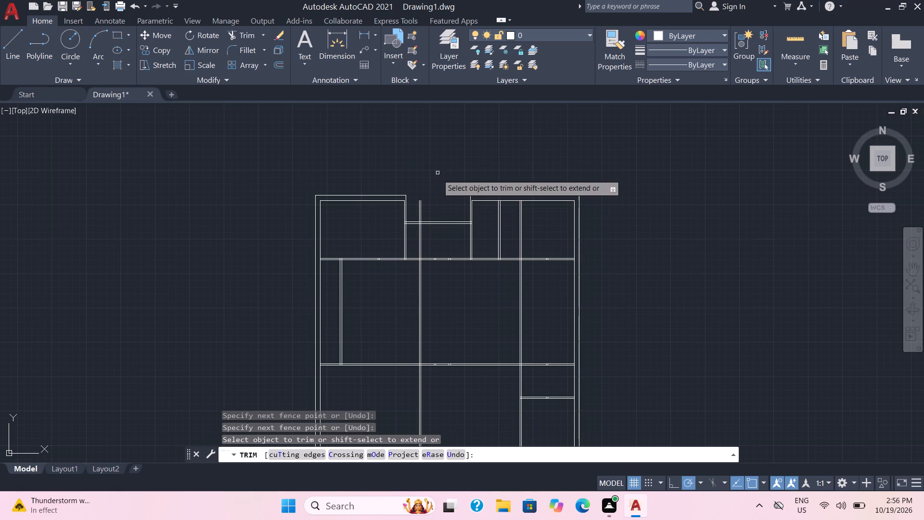
drag(417, 208, 424, 209)
drag(423, 209, 419, 210)
key(grave)
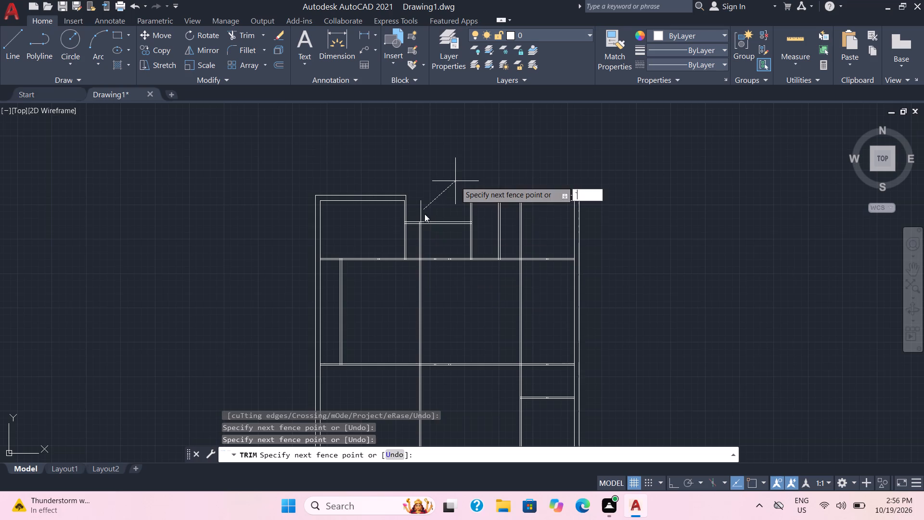
key(Escape)
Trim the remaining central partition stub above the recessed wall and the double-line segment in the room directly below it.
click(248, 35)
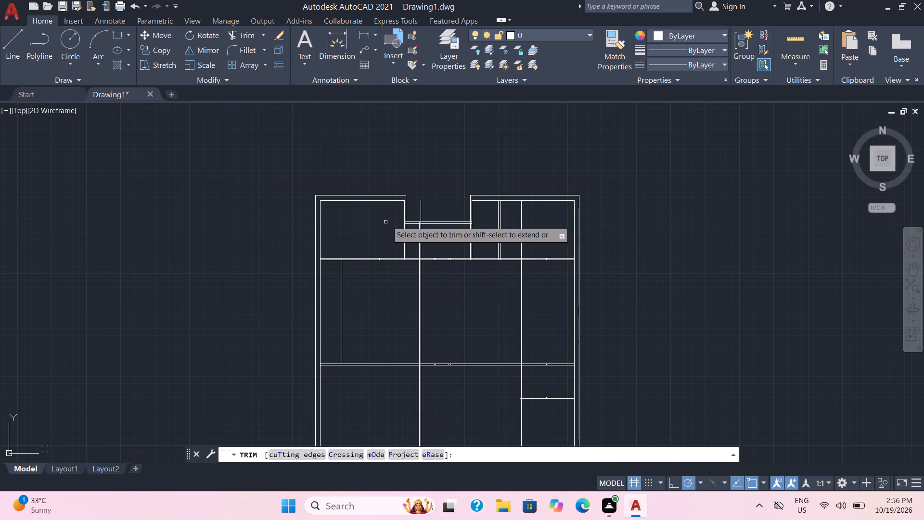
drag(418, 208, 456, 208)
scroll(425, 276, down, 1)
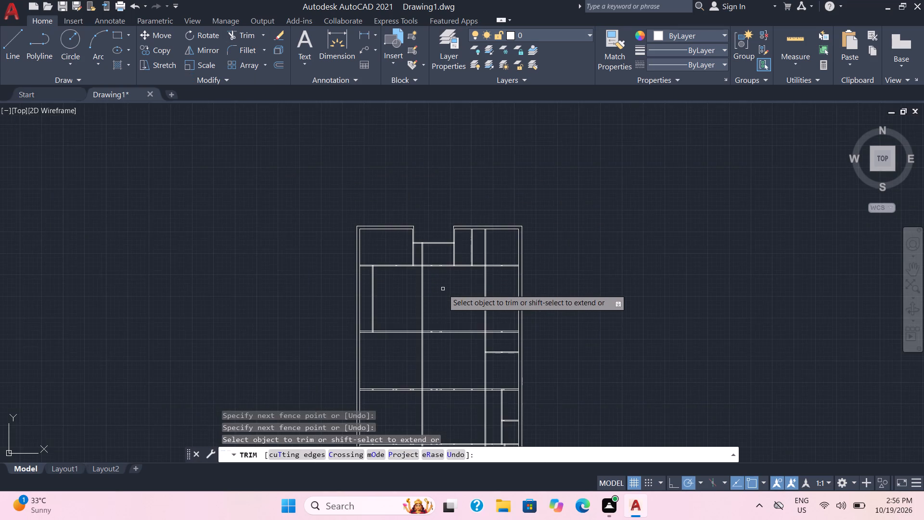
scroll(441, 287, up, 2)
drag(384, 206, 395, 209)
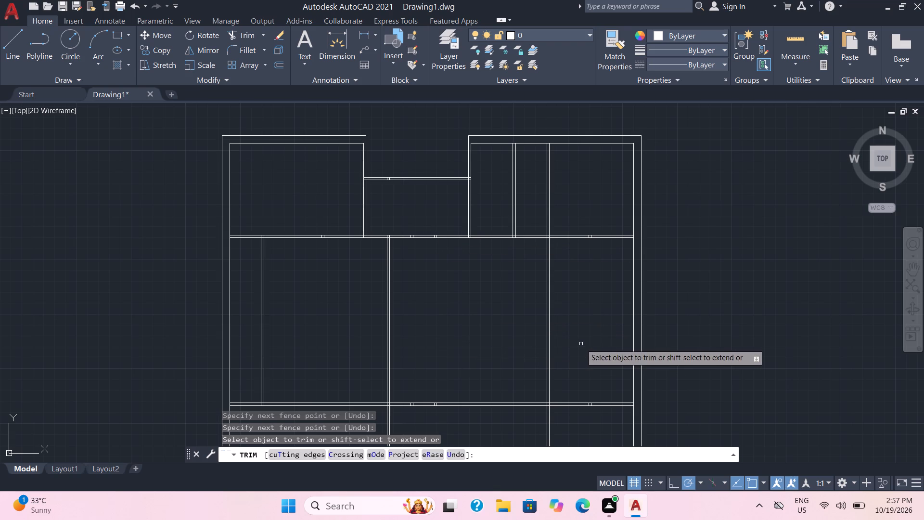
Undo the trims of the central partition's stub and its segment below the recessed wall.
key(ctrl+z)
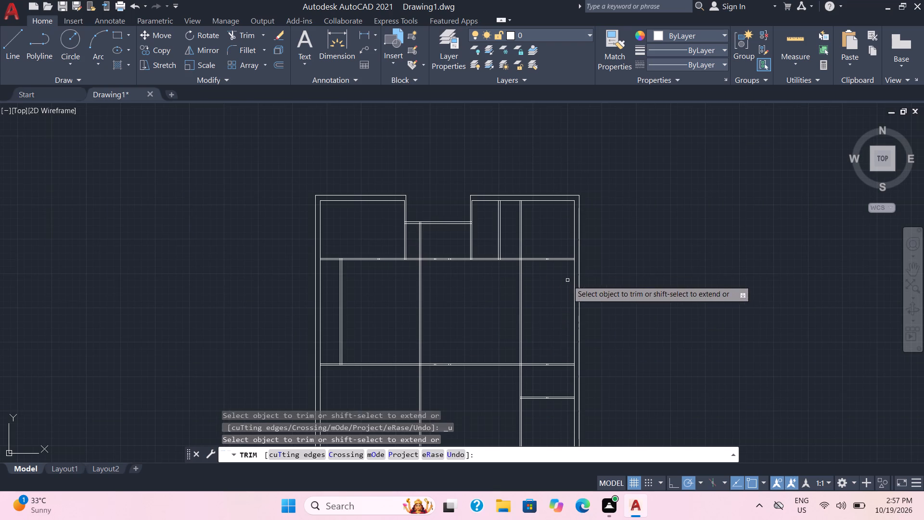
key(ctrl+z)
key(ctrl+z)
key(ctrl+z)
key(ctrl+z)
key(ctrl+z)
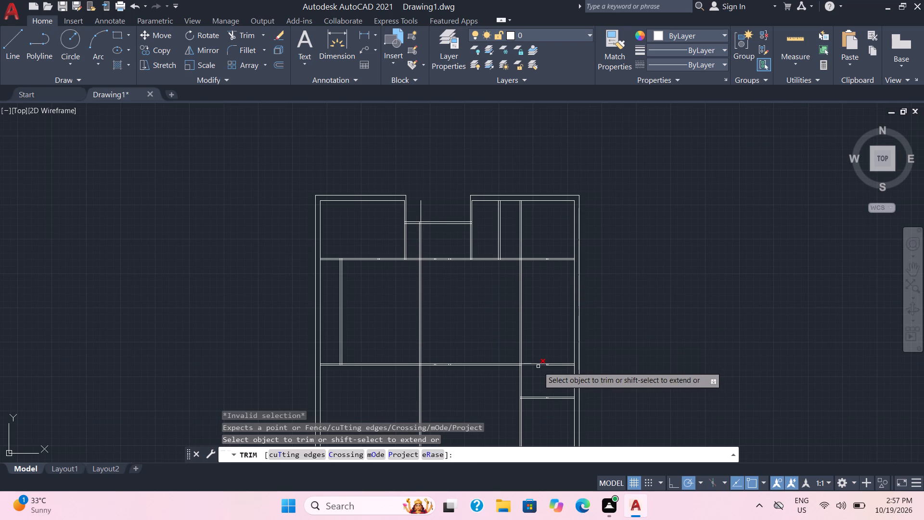
Trim away the double-line partition nearest the right outer wall in the second row from the top.
scroll(476, 308, down, 4)
scroll(493, 370, up, 4)
middle_drag(481, 292, 488, 310)
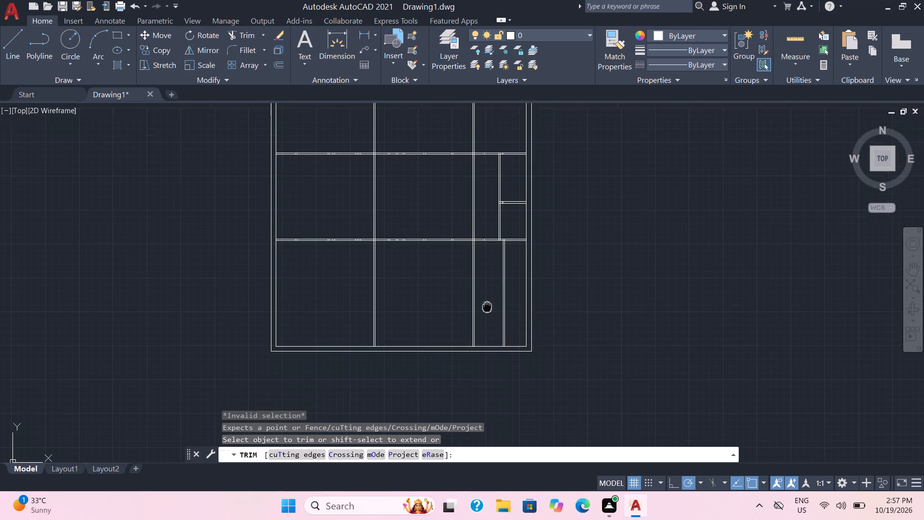
middle_drag(488, 310, 502, 364)
scroll(527, 353, up, 3)
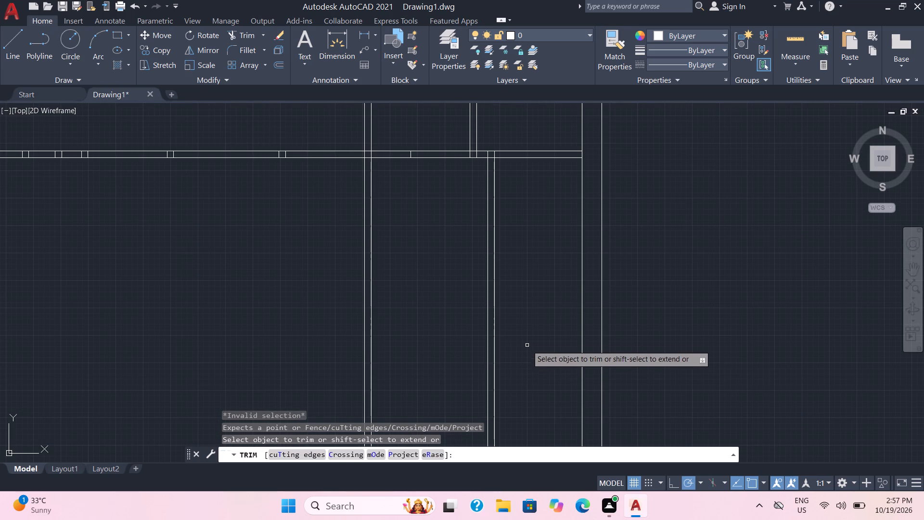
scroll(366, 212, down, 4)
scroll(336, 169, down, 3)
scroll(336, 156, up, 2)
middle_drag(337, 156, 354, 270)
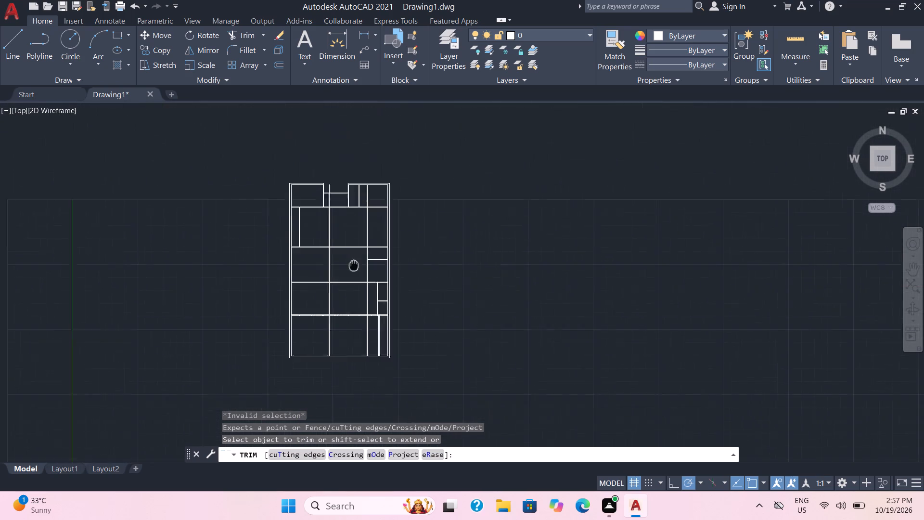
middle_drag(354, 270, 361, 319)
scroll(362, 280, up, 3)
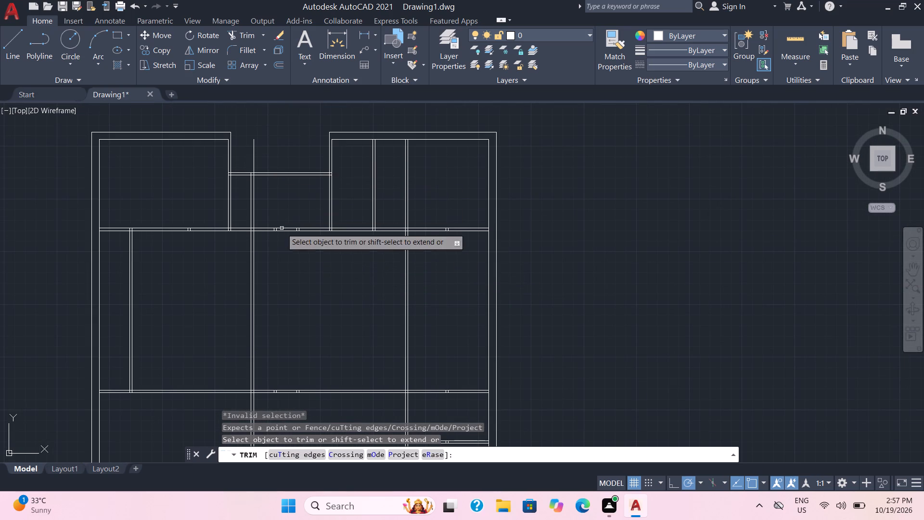
scroll(371, 300, up, 1)
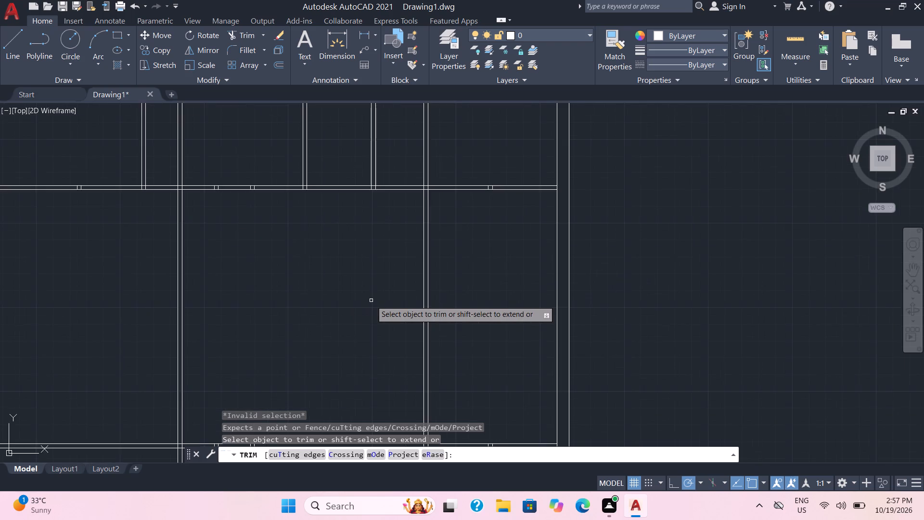
scroll(371, 300, down, 3)
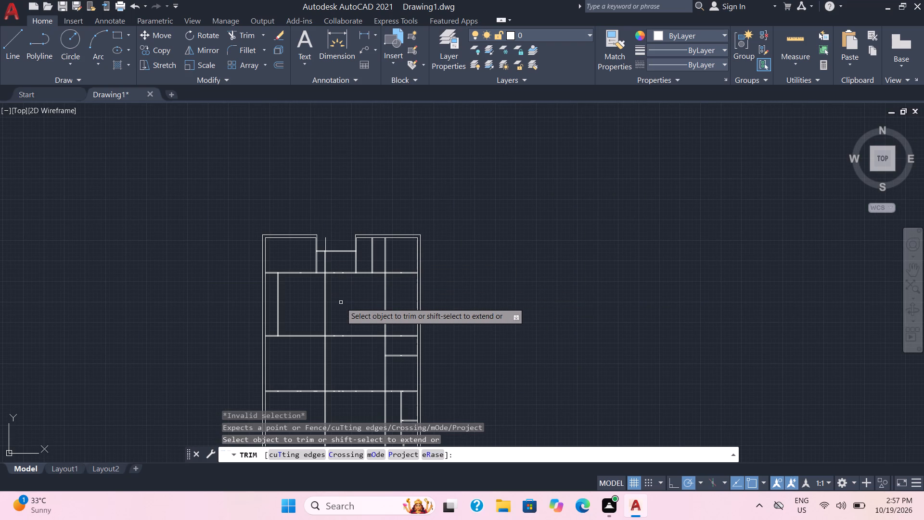
drag(401, 304, 359, 304)
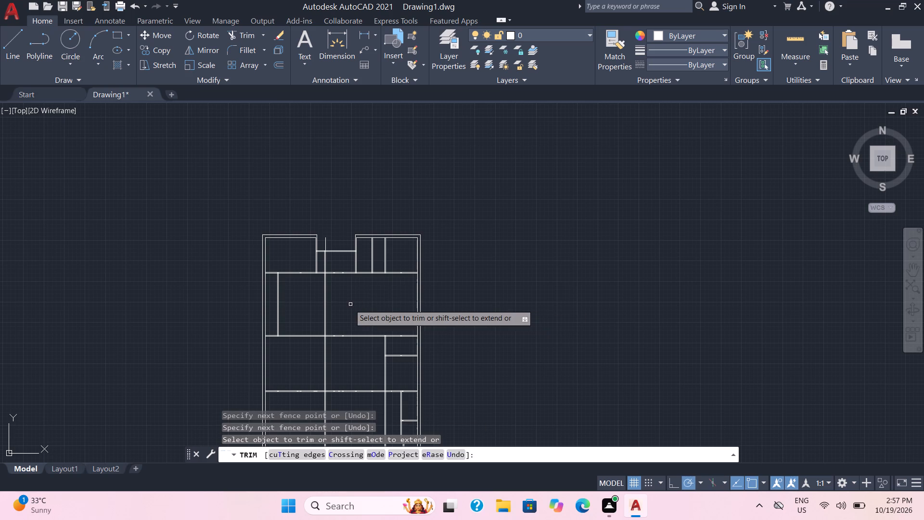
scroll(317, 313, up, 3)
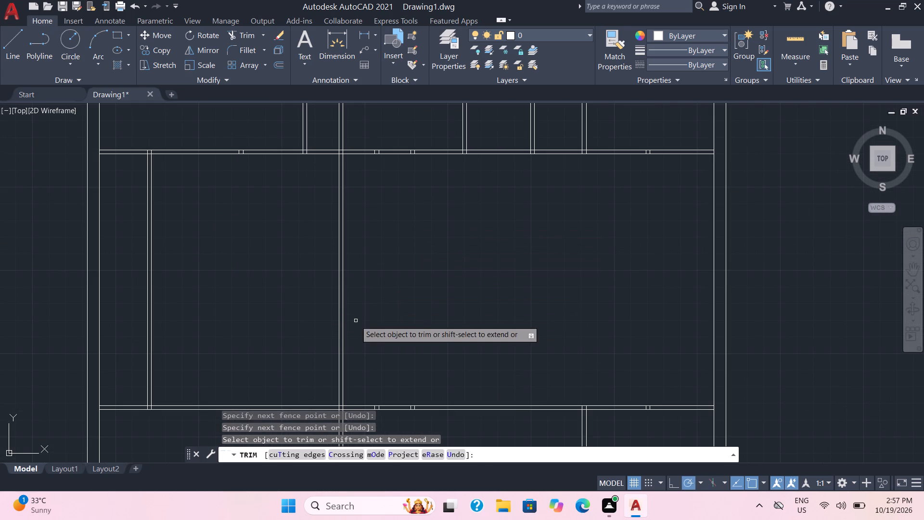
key(Escape)
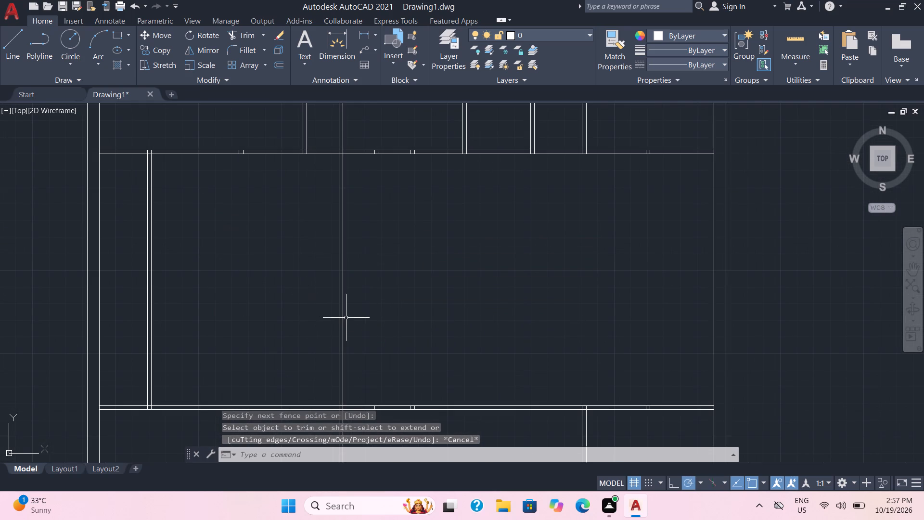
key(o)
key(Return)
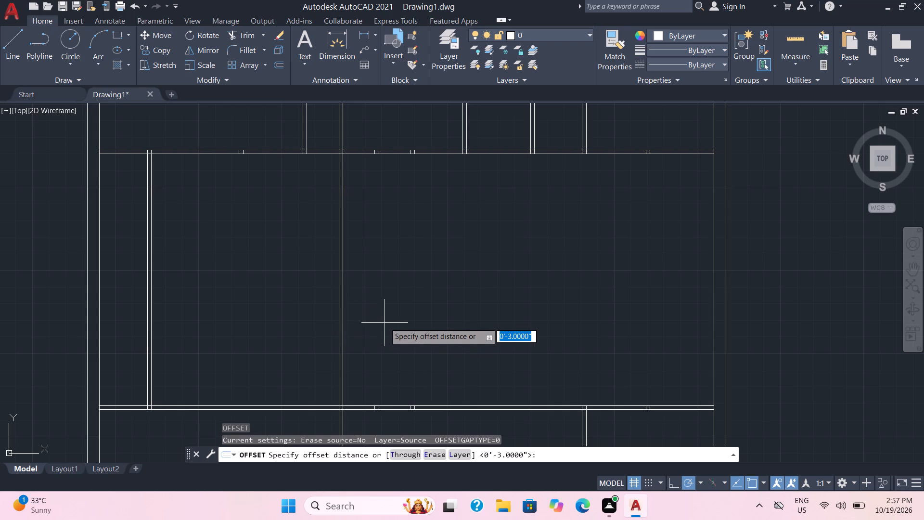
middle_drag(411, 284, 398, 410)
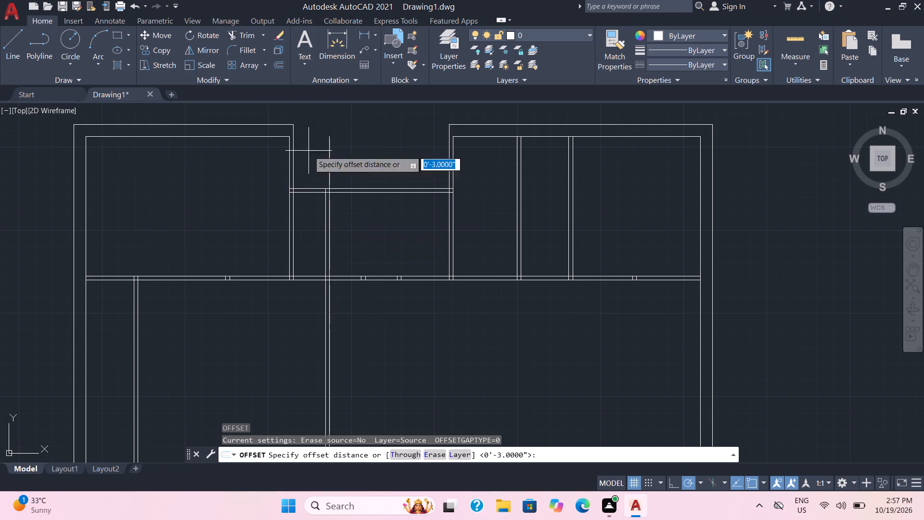
Trim the central partition's double lines in the room below the recessed top wall and the single-line stub projecting above that wall.
click(247, 39)
drag(318, 245, 346, 240)
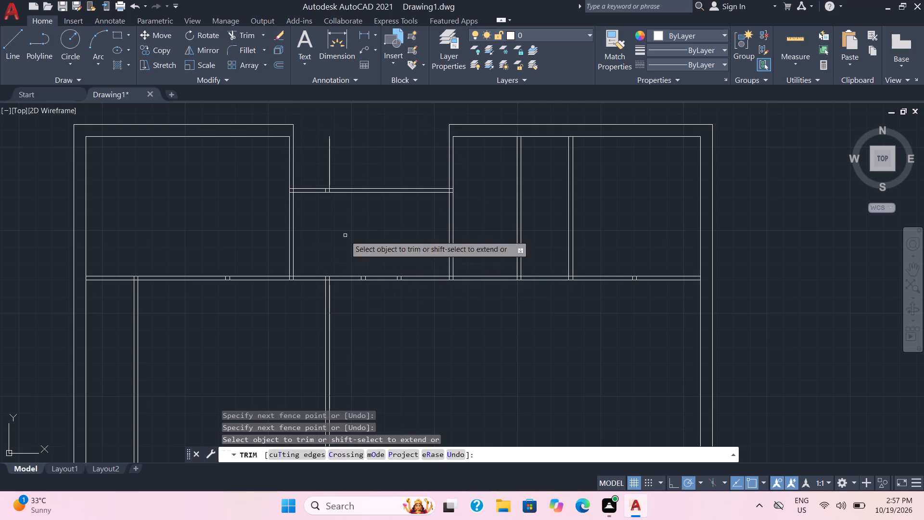
drag(313, 162, 324, 167)
drag(334, 169, 323, 170)
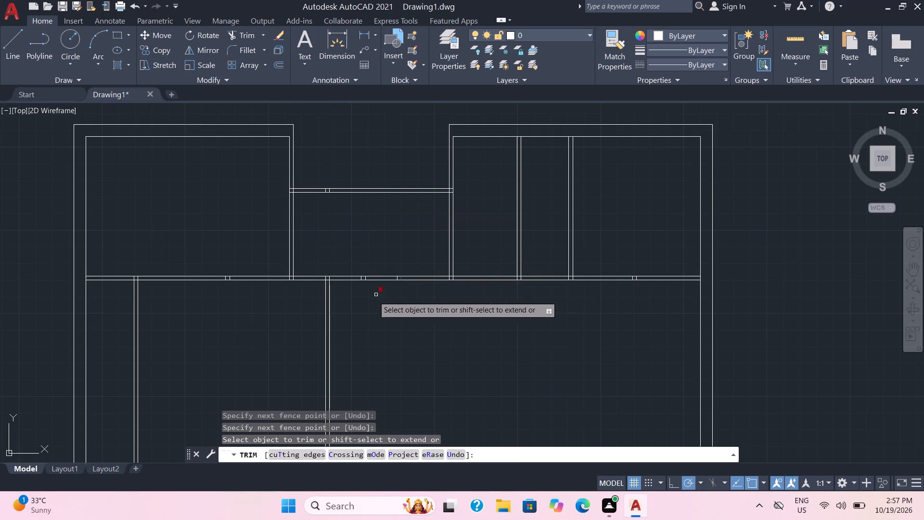
key(Escape)
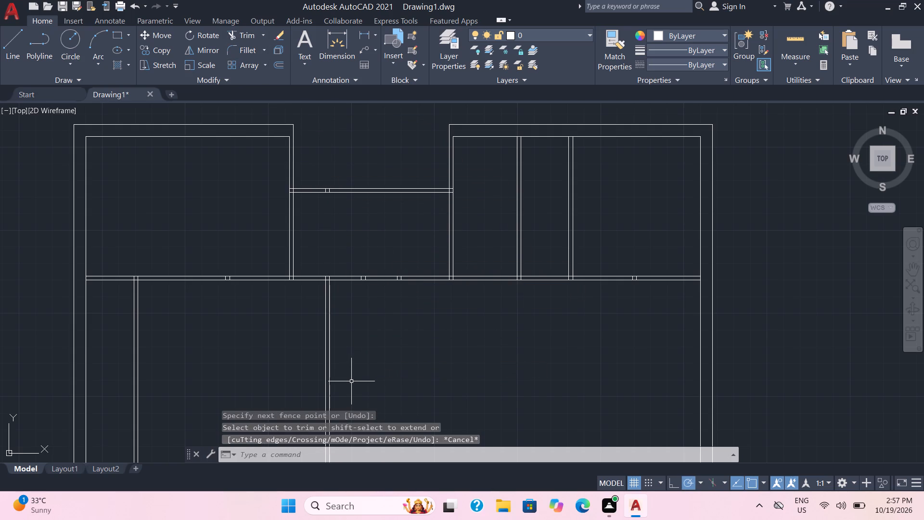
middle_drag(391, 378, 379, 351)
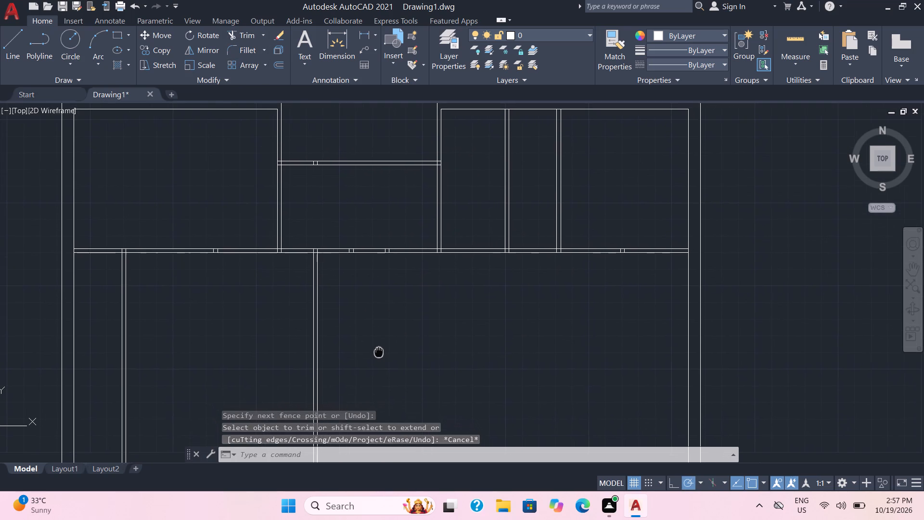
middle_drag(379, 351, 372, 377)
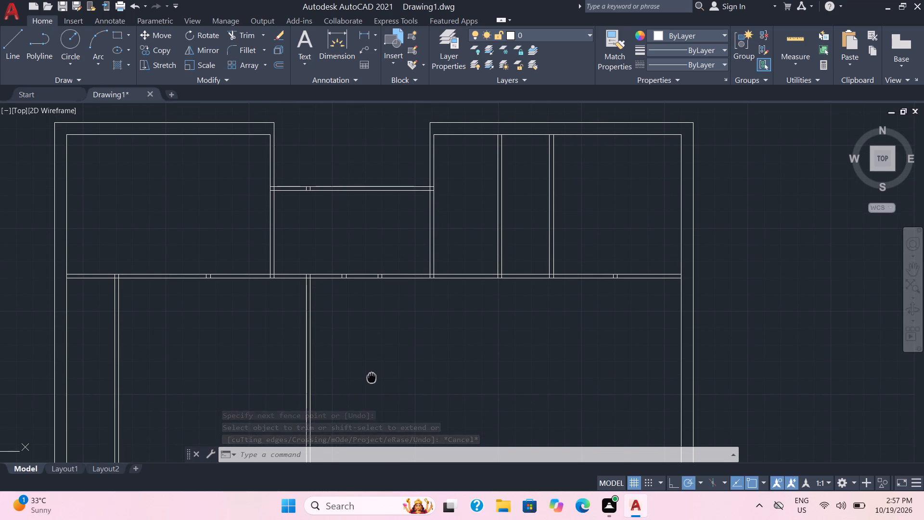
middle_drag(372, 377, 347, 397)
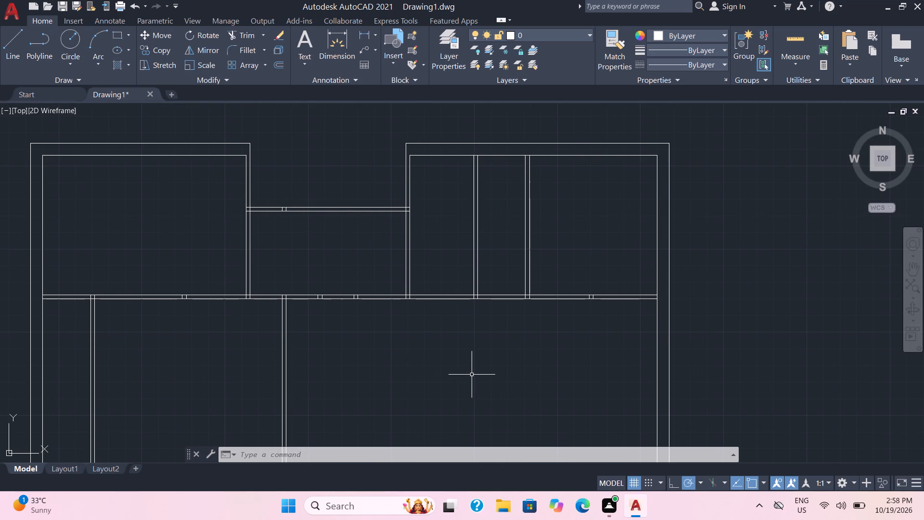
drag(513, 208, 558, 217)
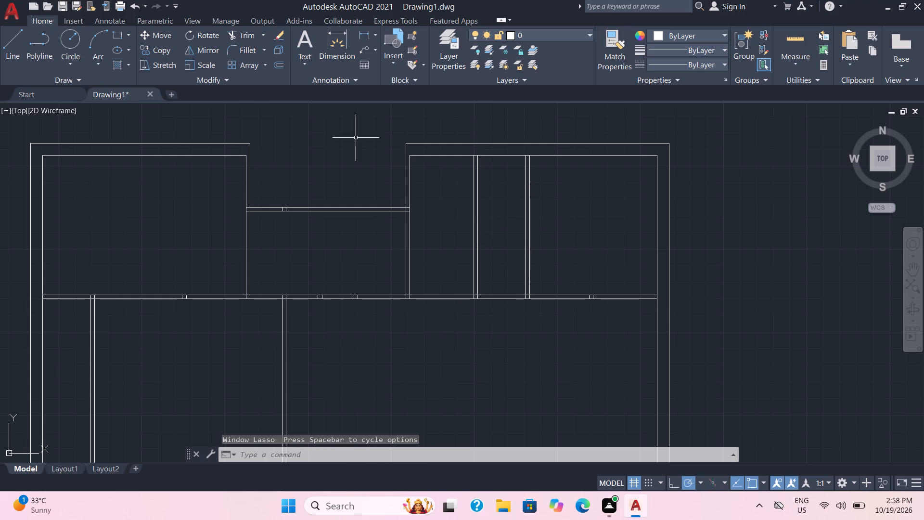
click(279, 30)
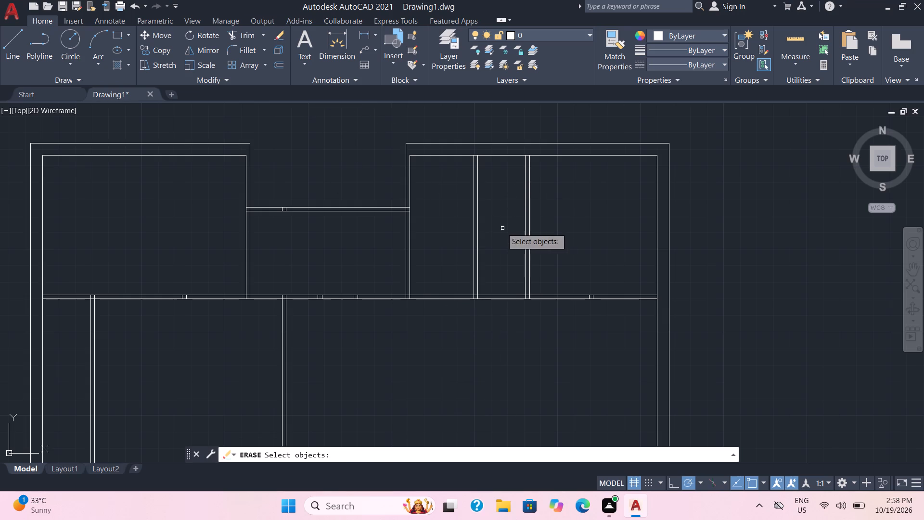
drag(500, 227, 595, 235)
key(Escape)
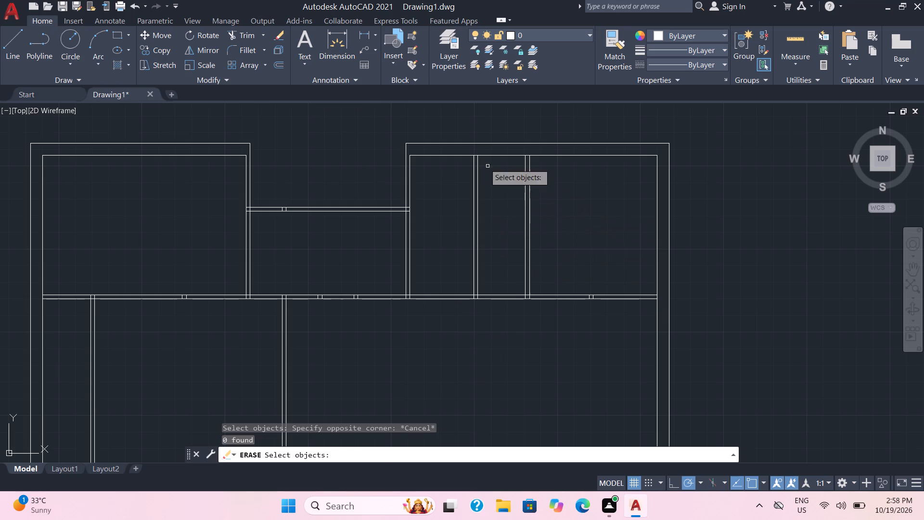
Trim away the double-line partition nearest the right outer wall in the top row.
click(233, 32)
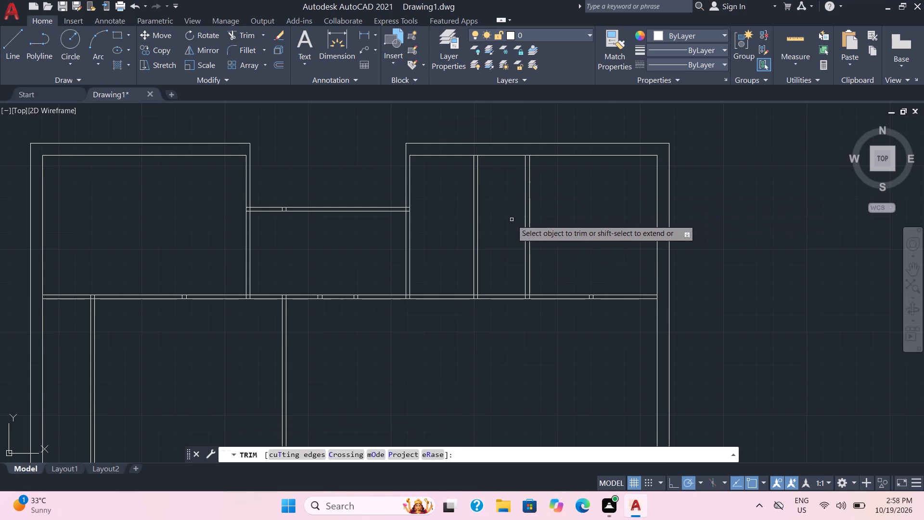
drag(511, 220, 538, 220)
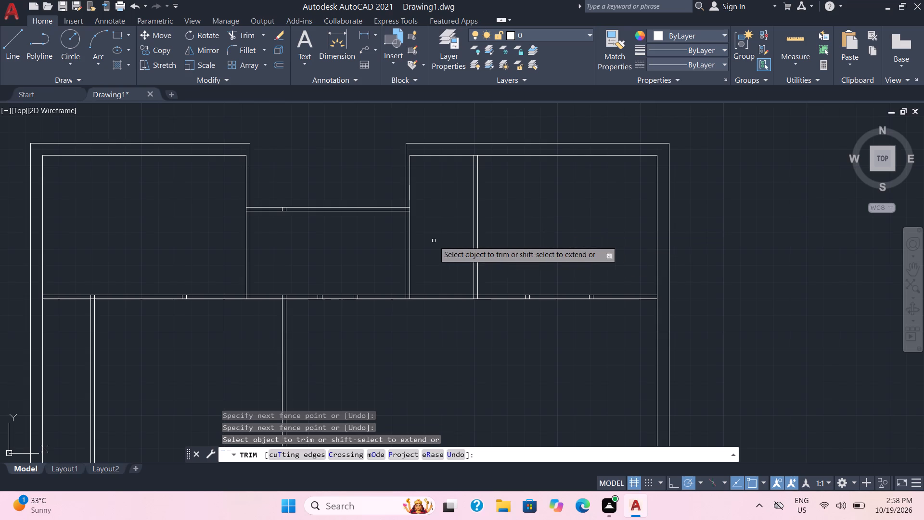
middle_drag(434, 241, 488, 240)
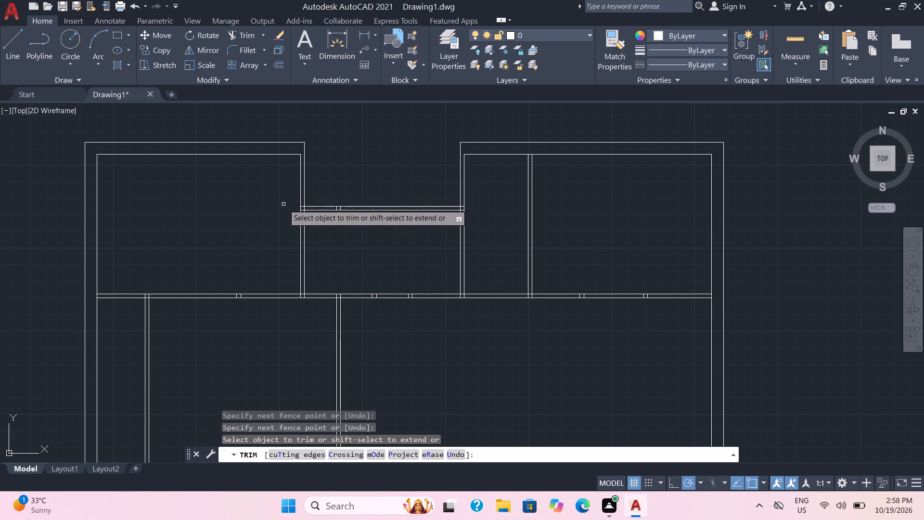
key(Escape)
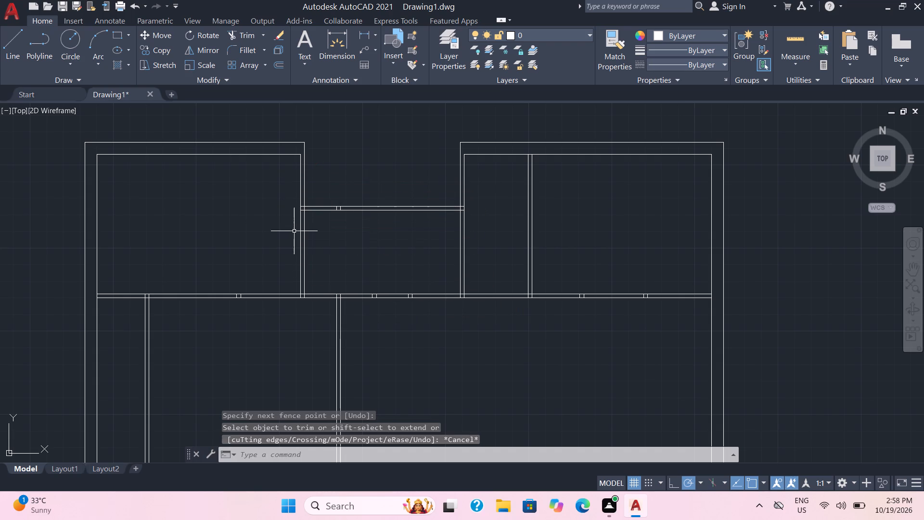
Offset the upper-left room's right wall line 4' into the room, and offset the copy 3" back toward that wall to form a partition.
key(o)
key(Return)
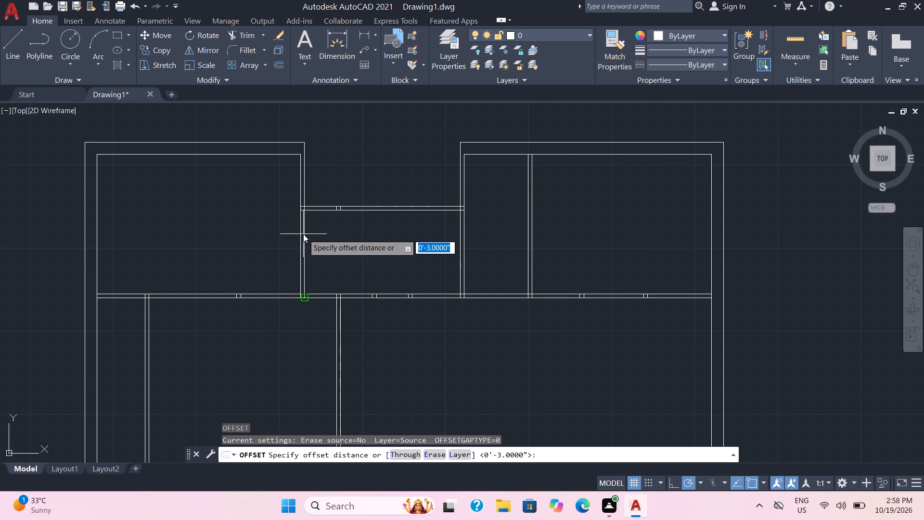
key(4)
key(apostrophe)
key(Return)
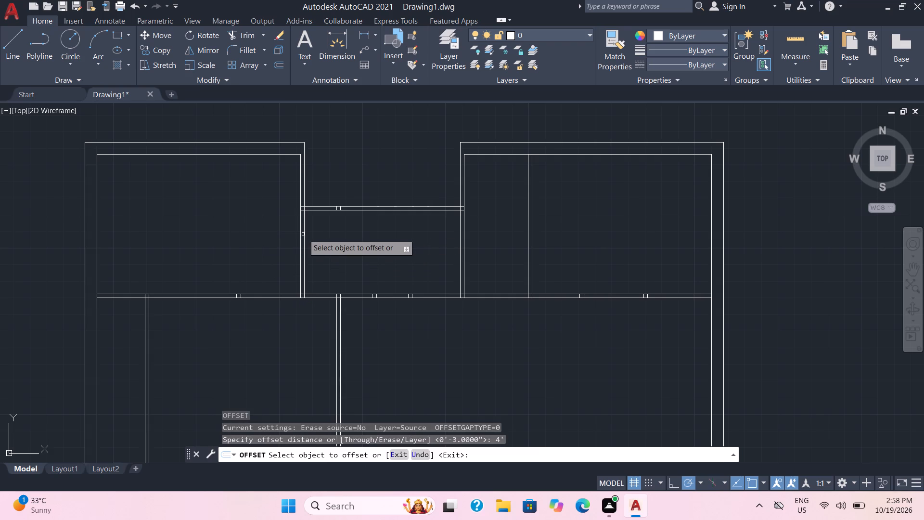
click(300, 241)
click(273, 244)
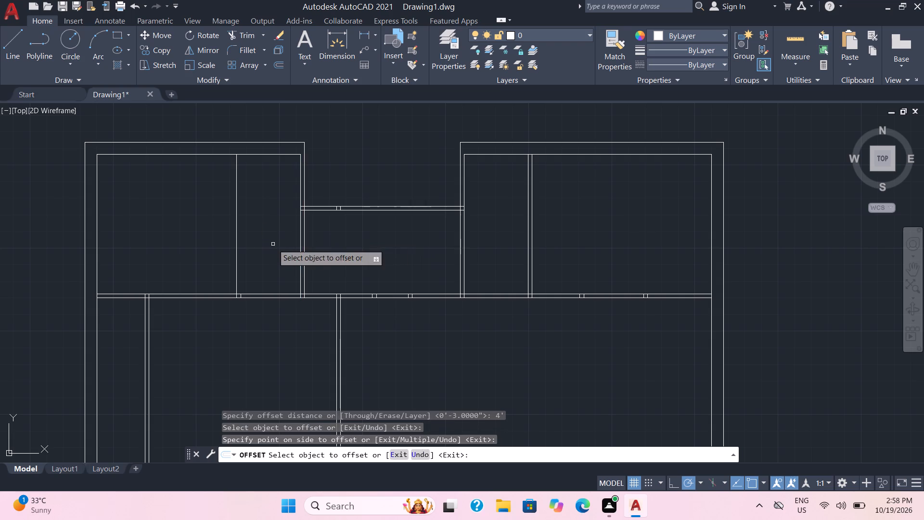
click(236, 251)
key(3)
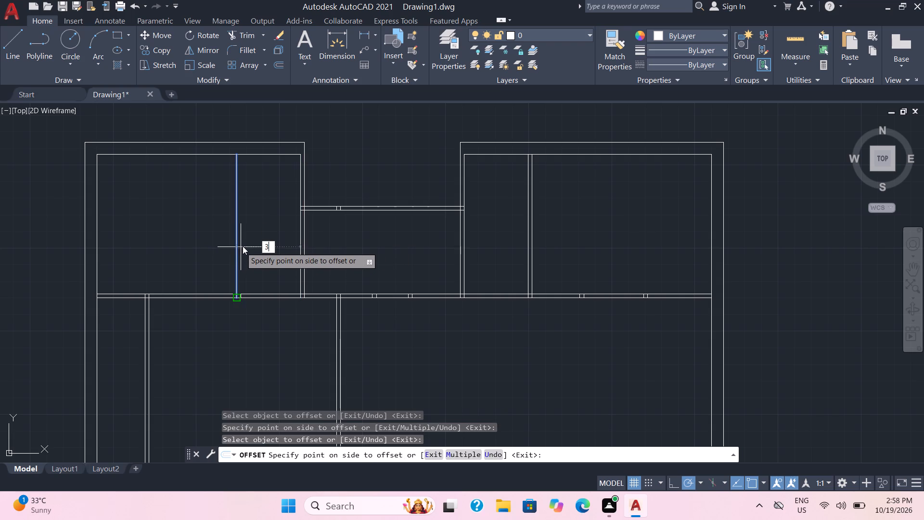
key(shift+quotedbl)
key(Return)
click(245, 246)
Trim away the central double-line partition in the third row from the top.
scroll(310, 225, down, 1)
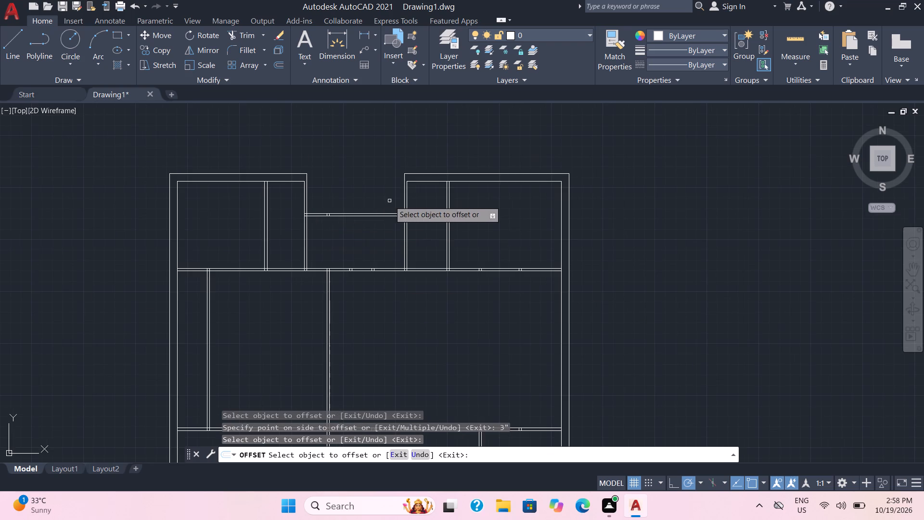
scroll(389, 201, up, 1)
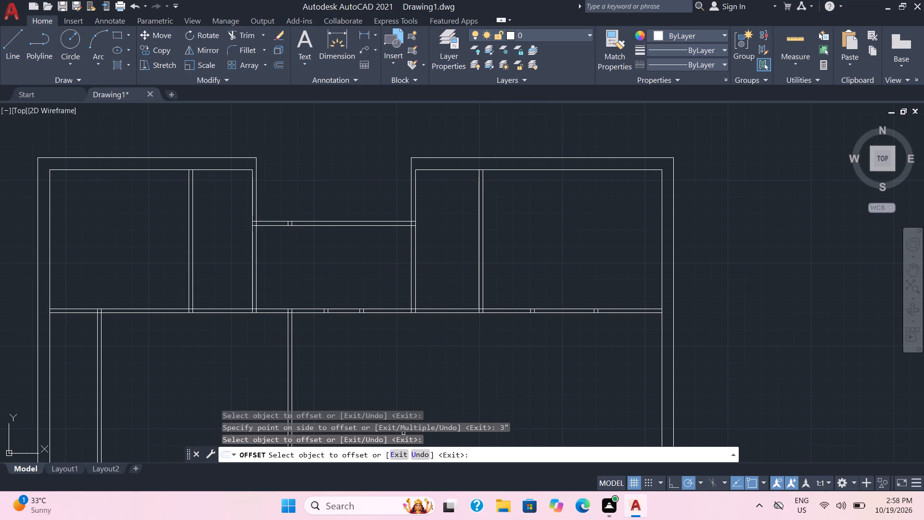
scroll(471, 439, down, 2)
scroll(555, 287, down, 1)
scroll(573, 337, up, 1)
middle_drag(573, 332, 583, 126)
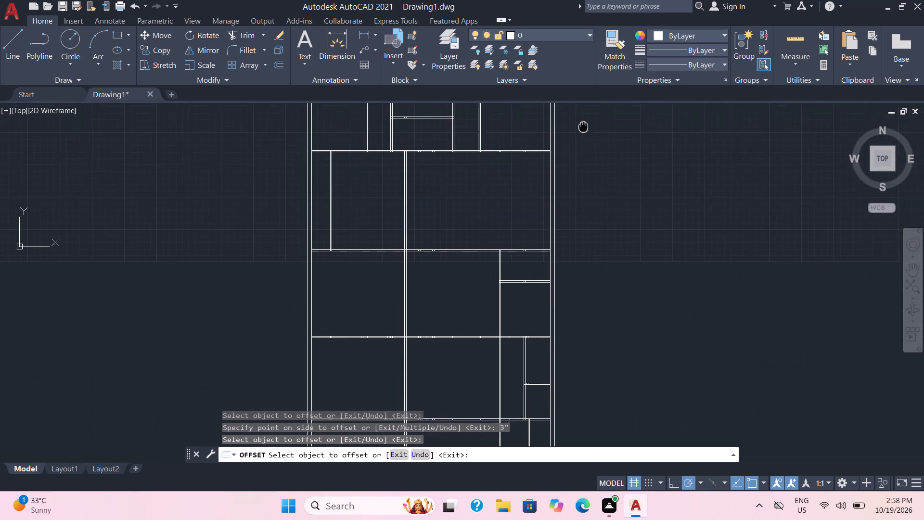
middle_drag(583, 126, 584, 123)
scroll(617, 256, down, 1)
middle_drag(562, 416, 506, 337)
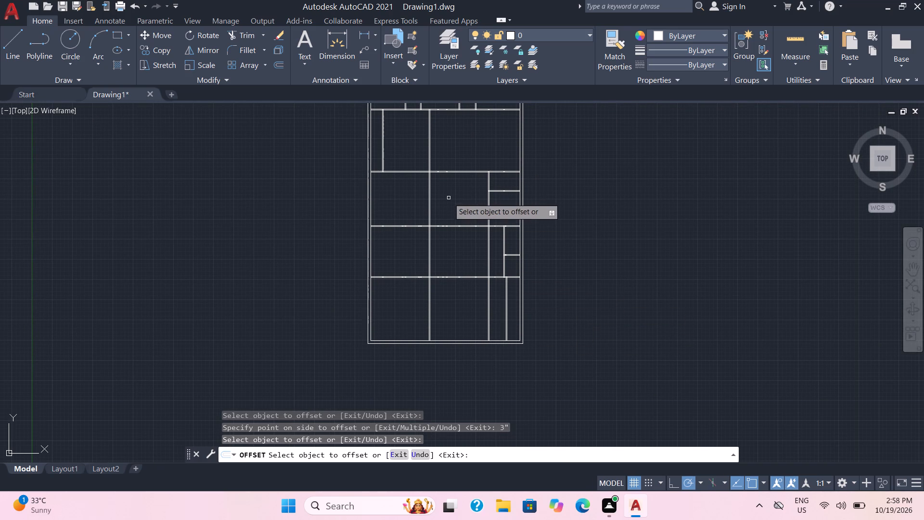
middle_drag(449, 198, 422, 223)
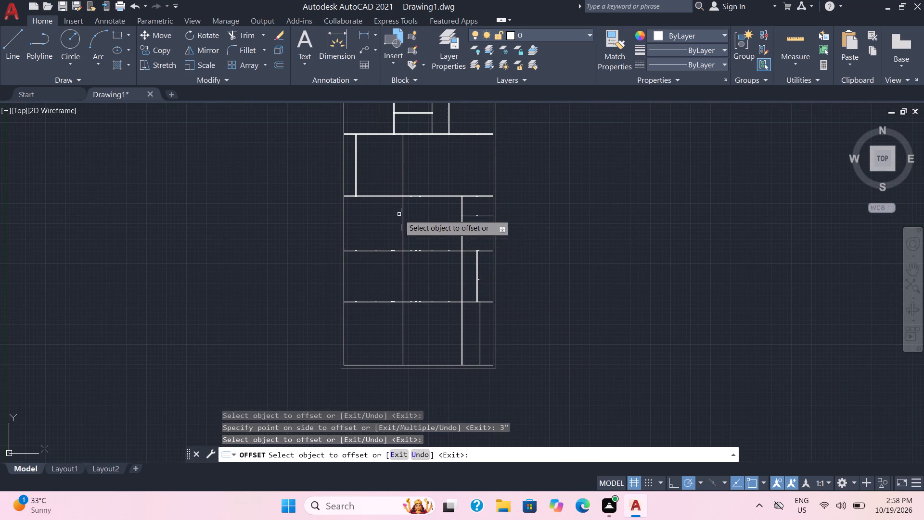
drag(391, 213, 424, 225)
click(249, 34)
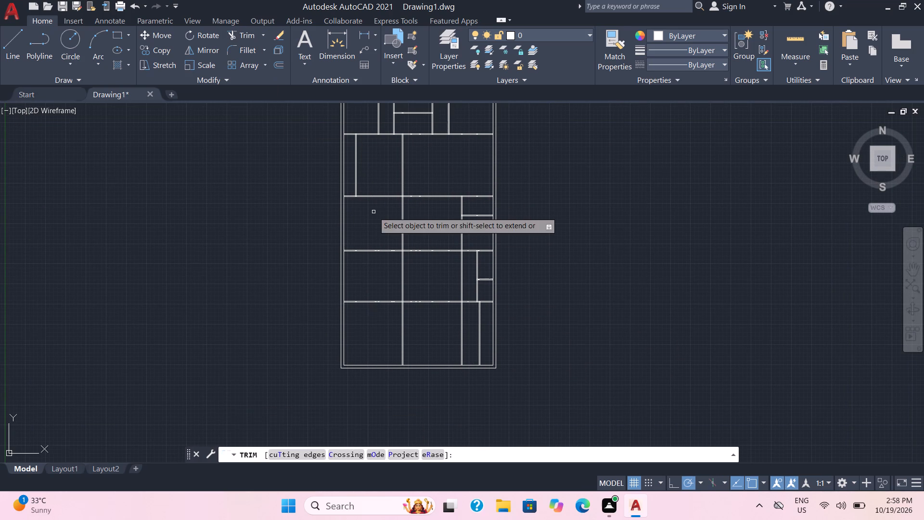
drag(382, 221, 418, 221)
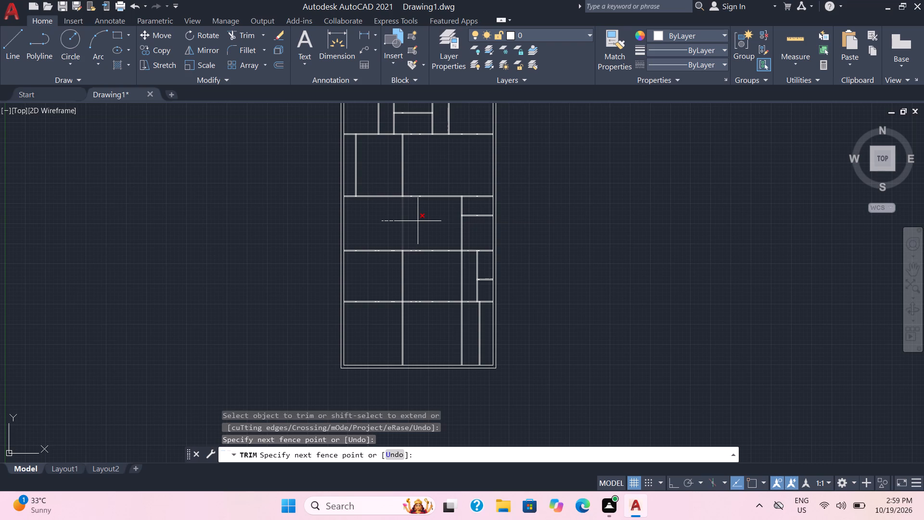
drag(418, 221, 425, 221)
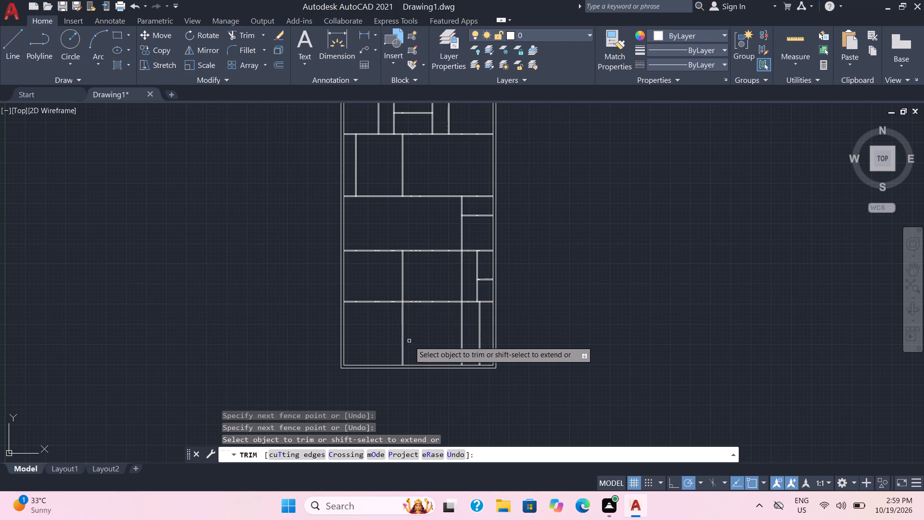
Trim away the double-line partition just left of the small right-hand rooms in the fourth row from the top.
scroll(418, 338, up, 2)
scroll(418, 337, down, 1)
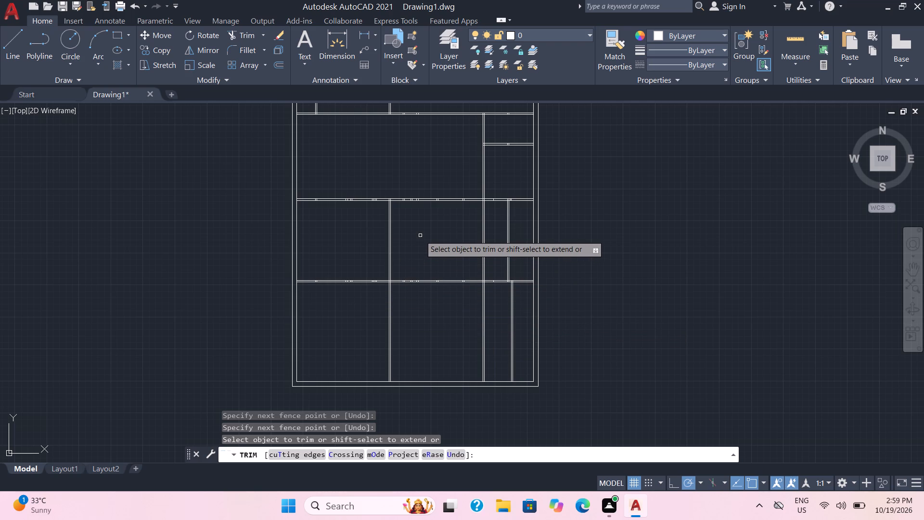
middle_drag(420, 200, 420, 247)
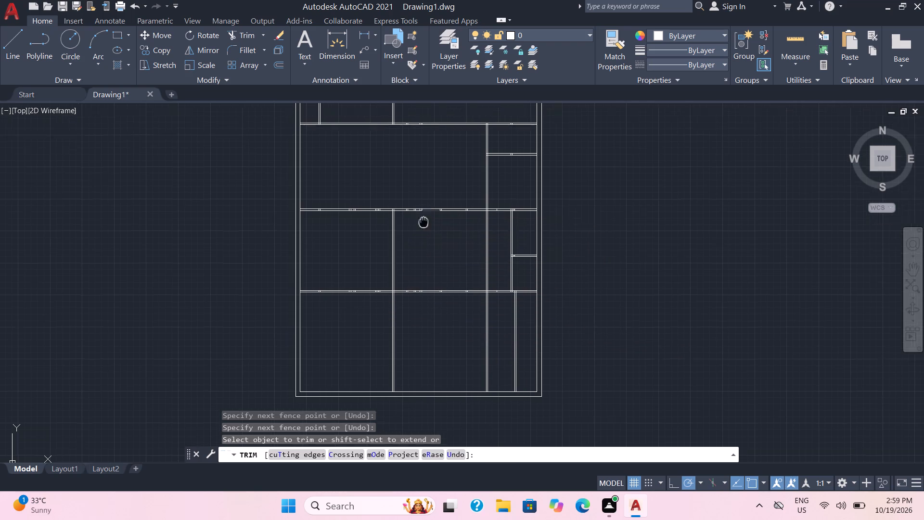
middle_drag(420, 247, 403, 323)
scroll(403, 323, down, 1)
scroll(409, 276, down, 1)
scroll(398, 323, up, 2)
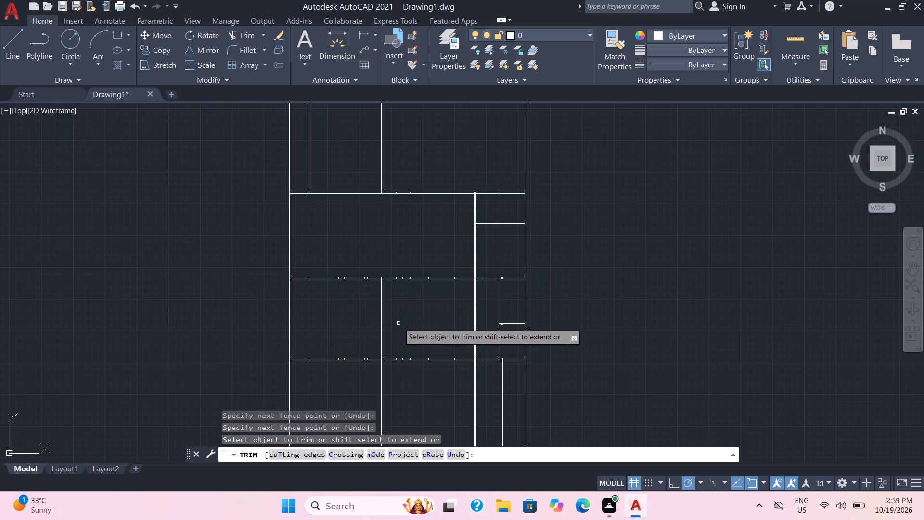
scroll(416, 327, up, 2)
scroll(415, 329, down, 1)
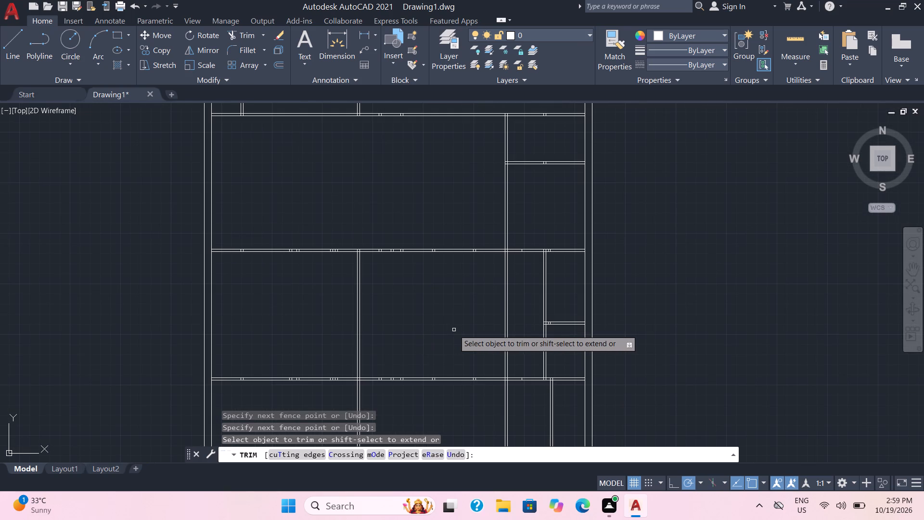
scroll(475, 332, up, 1)
drag(535, 319, 489, 333)
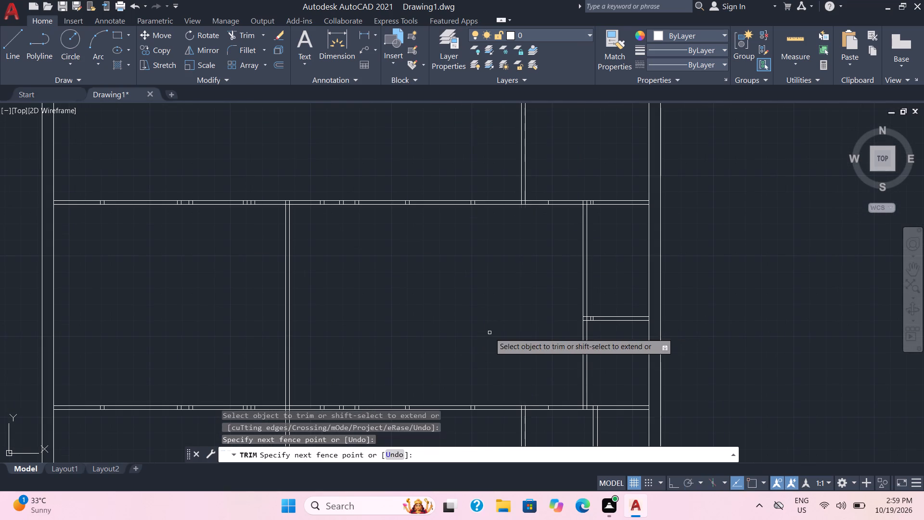
Trim away the central double-line partition in the fourth row from the top.
scroll(490, 316, down, 2)
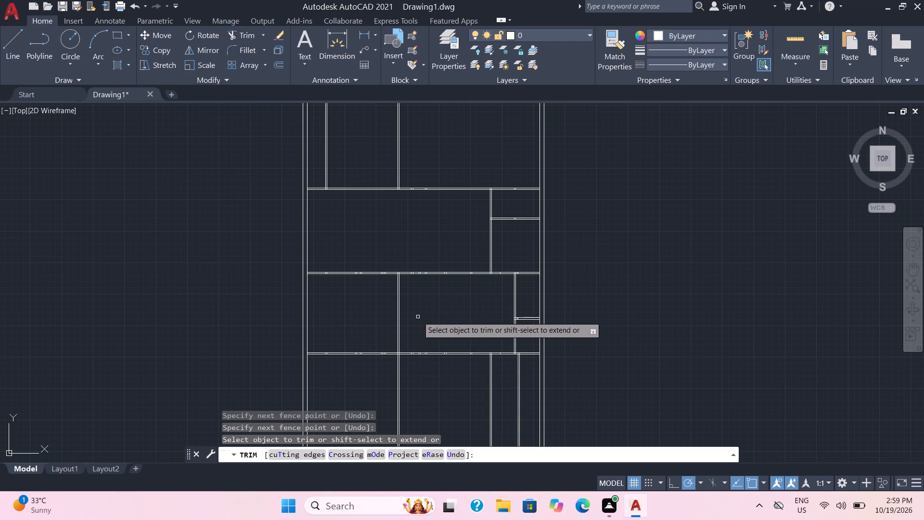
drag(418, 316, 333, 320)
key(grave)
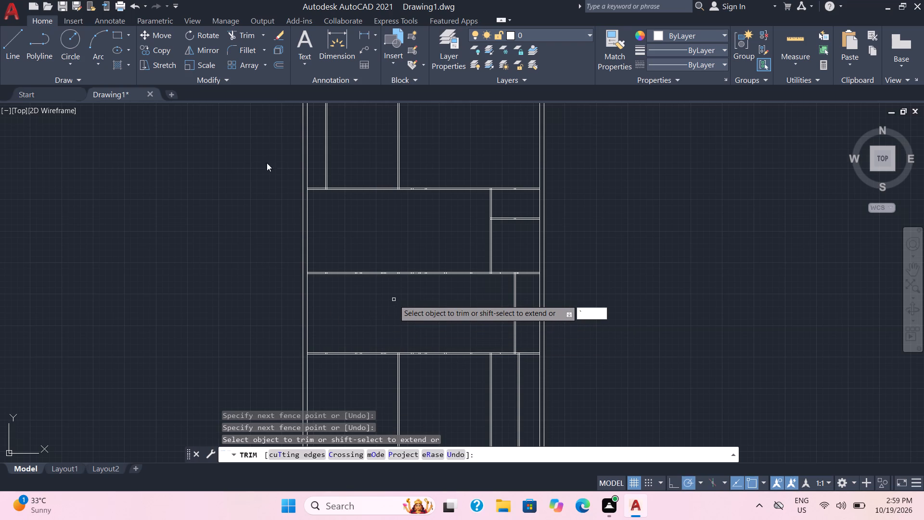
key(o)
key(Return)
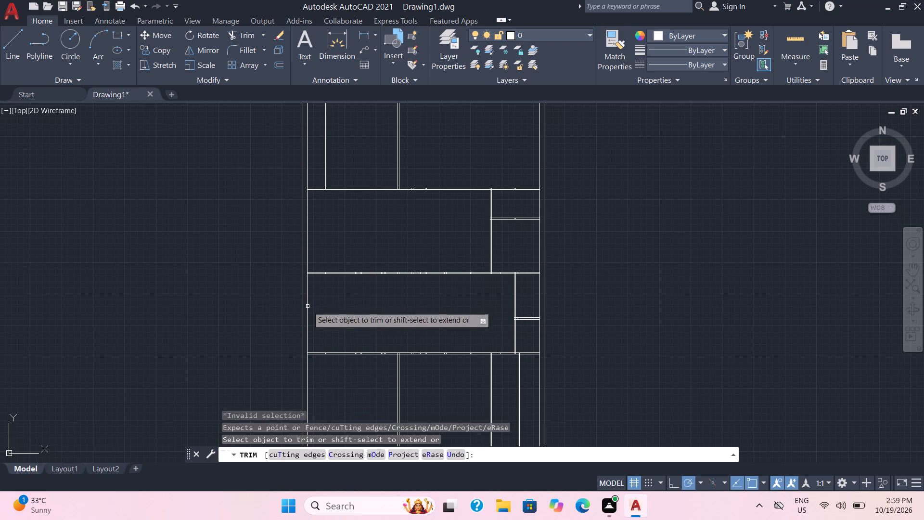
key(Escape)
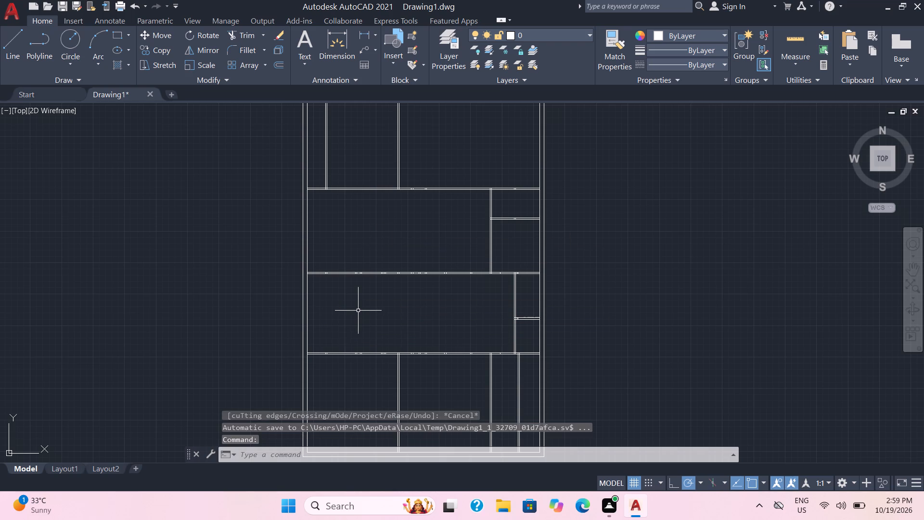
Offset the left outer wall's inner line 20' into the house, and offset the copy 3" to the left to form a partition.
key(o)
key(Return)
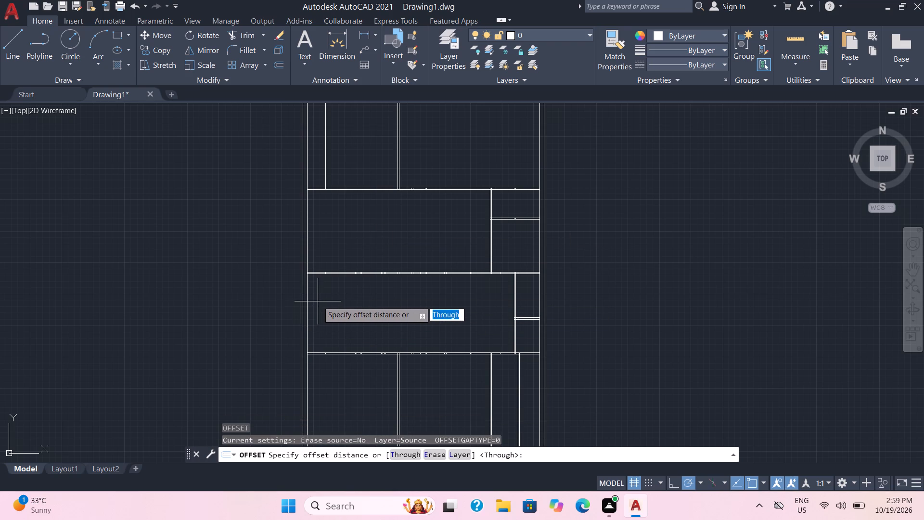
key(2)
key(0)
key(apostrophe)
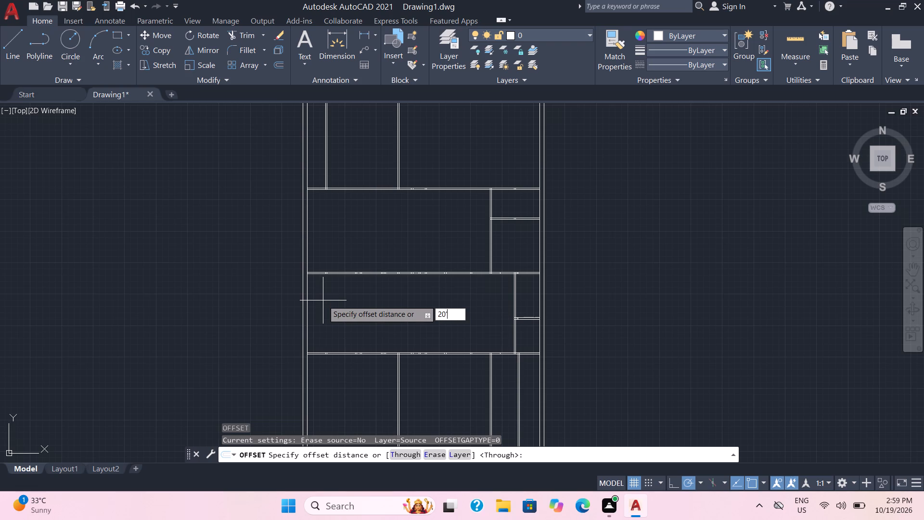
key(Return)
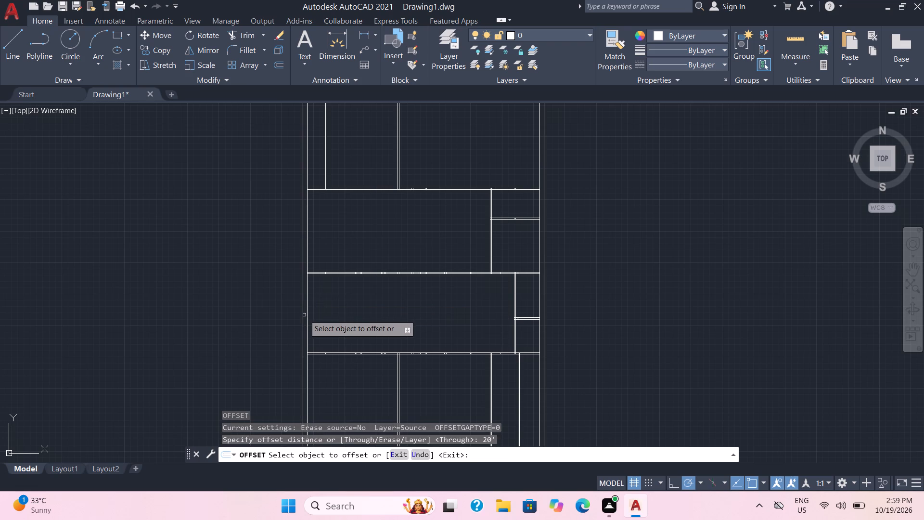
click(308, 318)
click(415, 323)
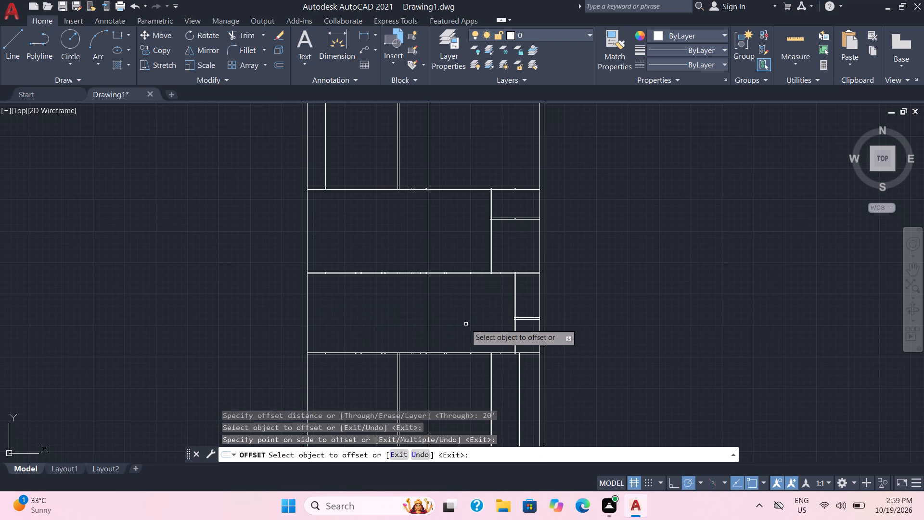
click(427, 311)
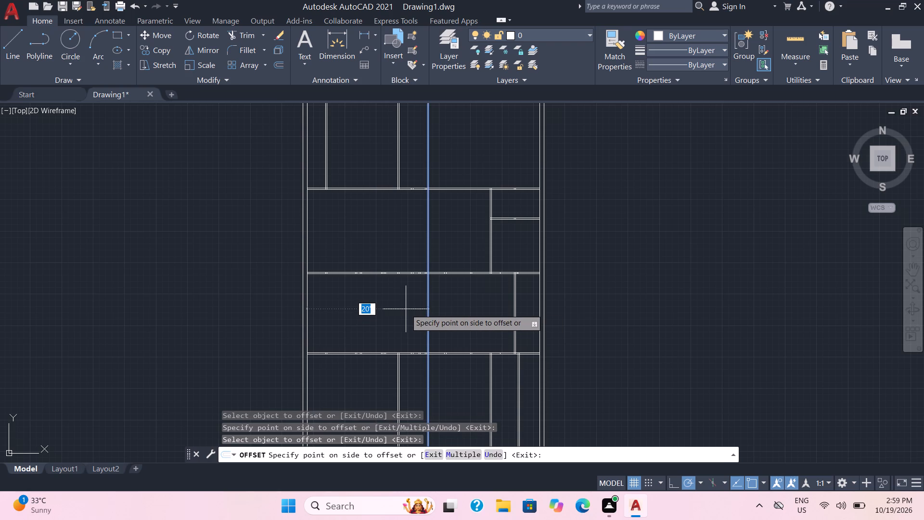
key(3)
key(shift+quotedbl)
key(Return)
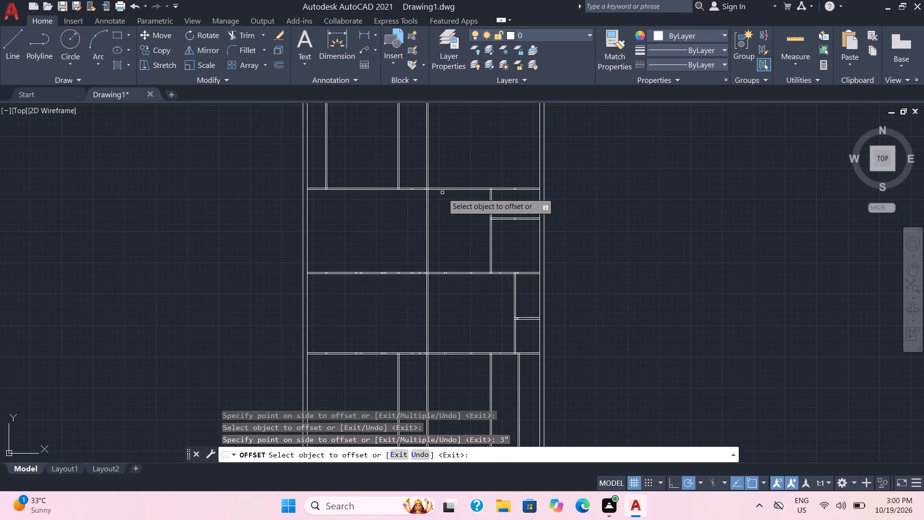
Trim the 20' offset partition out of the third row and the room below the recessed top wall, including the stub above that wall.
click(250, 38)
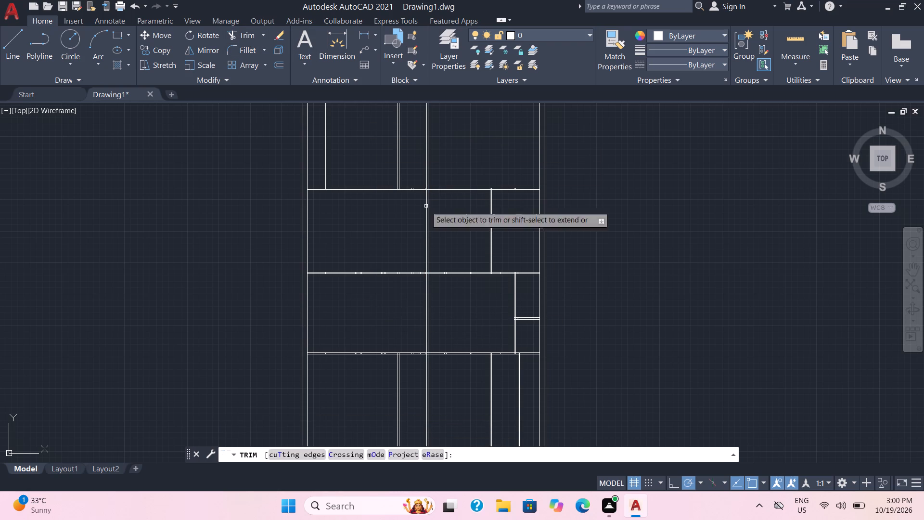
drag(442, 233, 409, 238)
scroll(450, 188, down, 1)
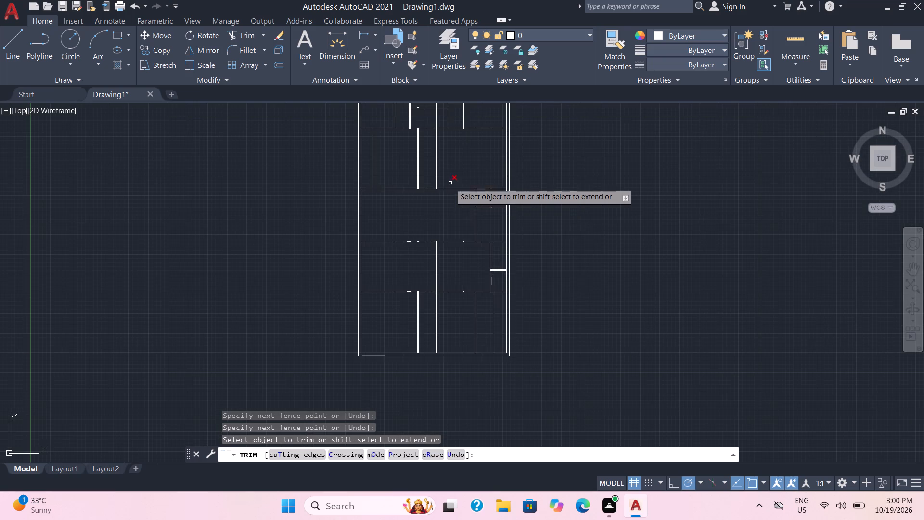
middle_drag(450, 181, 426, 294)
middle_drag(438, 268, 431, 292)
scroll(426, 293, up, 2)
drag(354, 208, 377, 195)
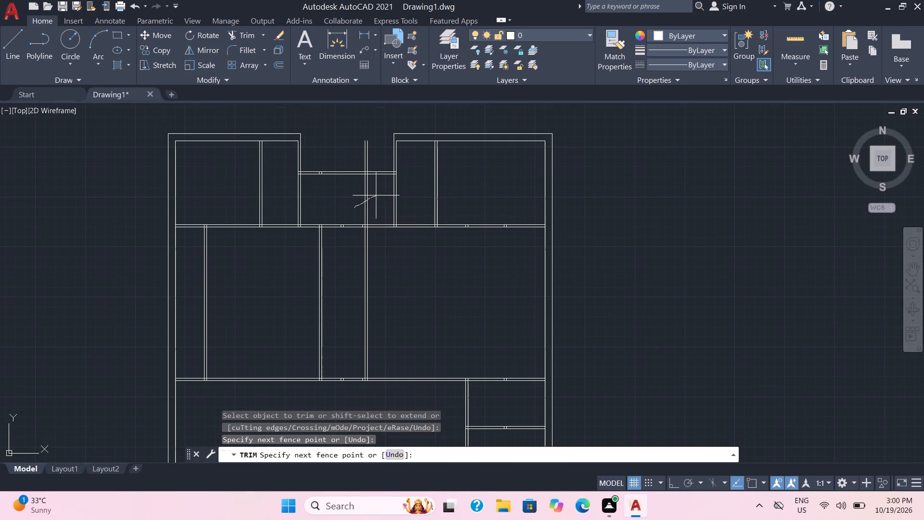
drag(377, 195, 379, 194)
drag(357, 153, 385, 160)
Trim away the 20' offset partition's double lines in the bottom row.
scroll(433, 304, down, 1)
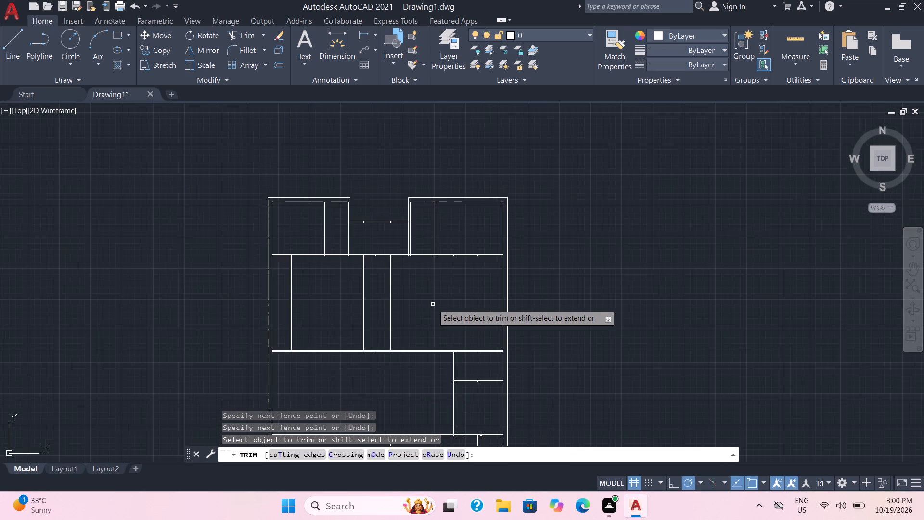
middle_drag(433, 304, 441, 231)
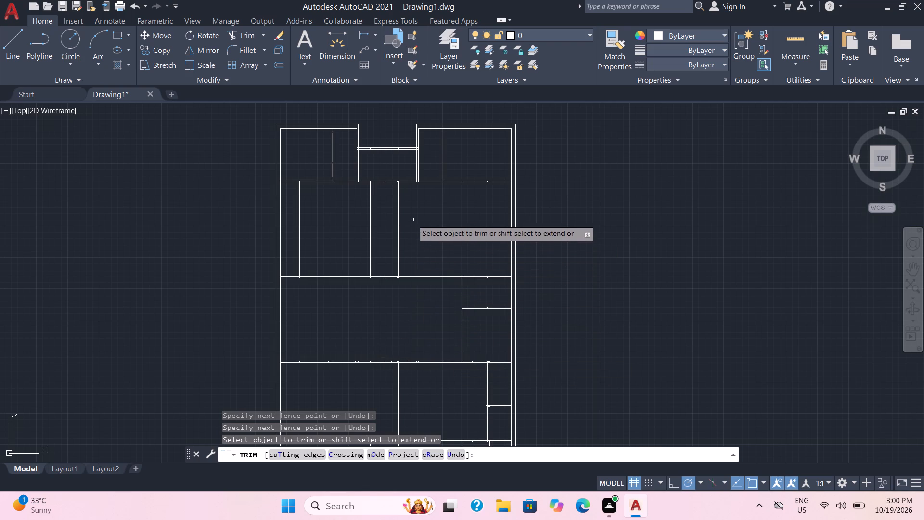
middle_drag(403, 343, 411, 209)
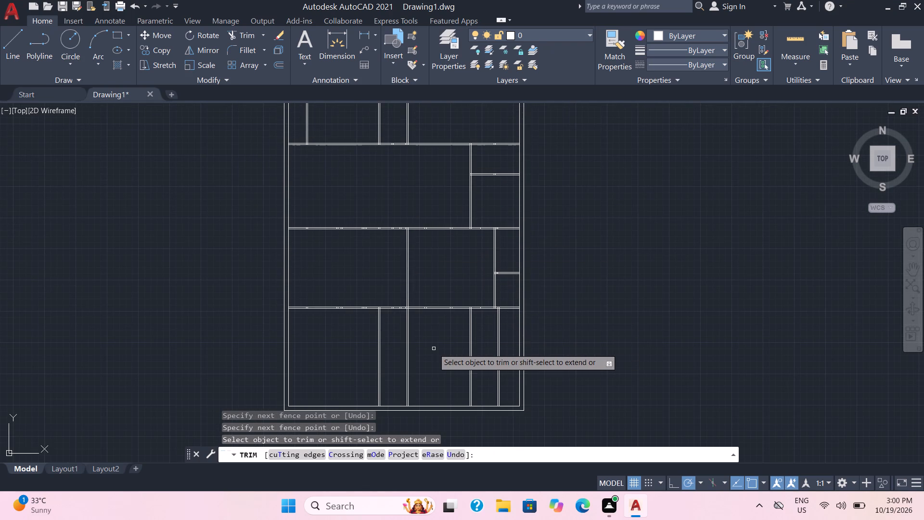
scroll(434, 349, up, 1)
drag(370, 348, 415, 338)
scroll(416, 338, down, 1)
middle_drag(417, 343, 388, 279)
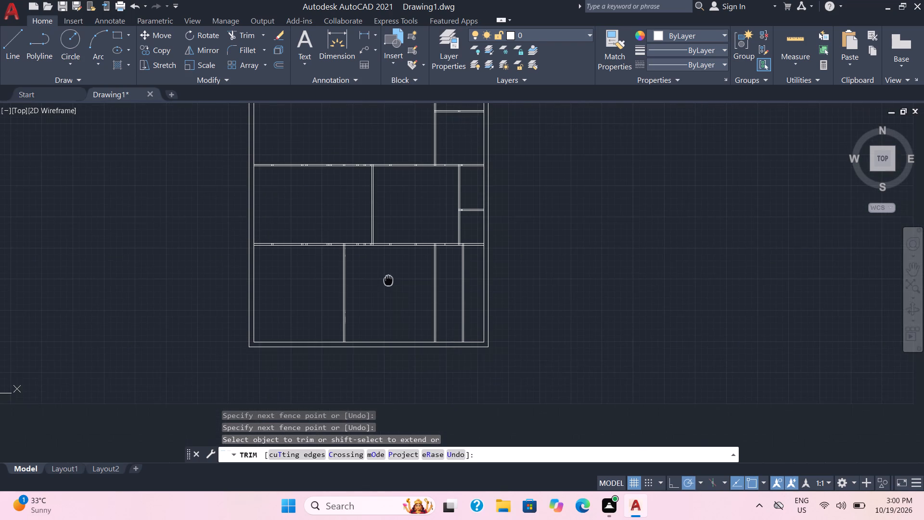
middle_drag(388, 279, 388, 279)
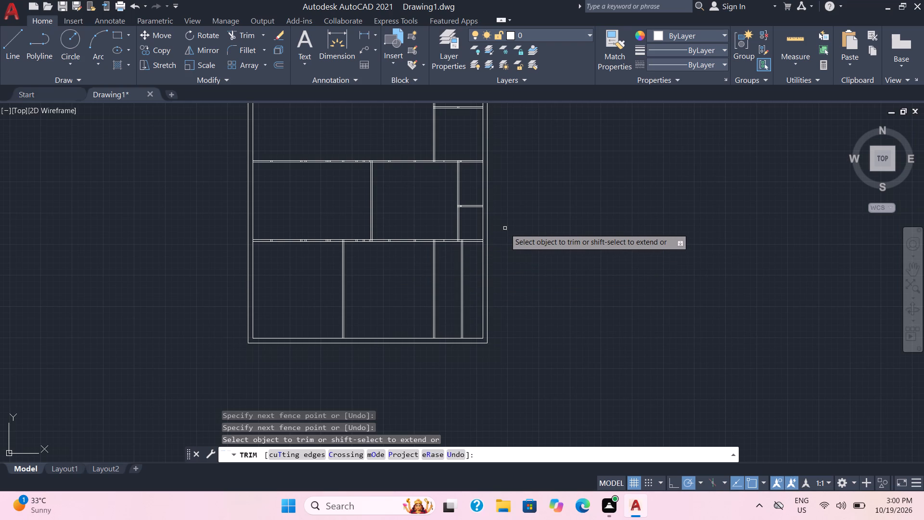
Offset the outer top wall line of the upper-left block by 5", placing copies outside and inside the wall.
scroll(494, 228, up, 1)
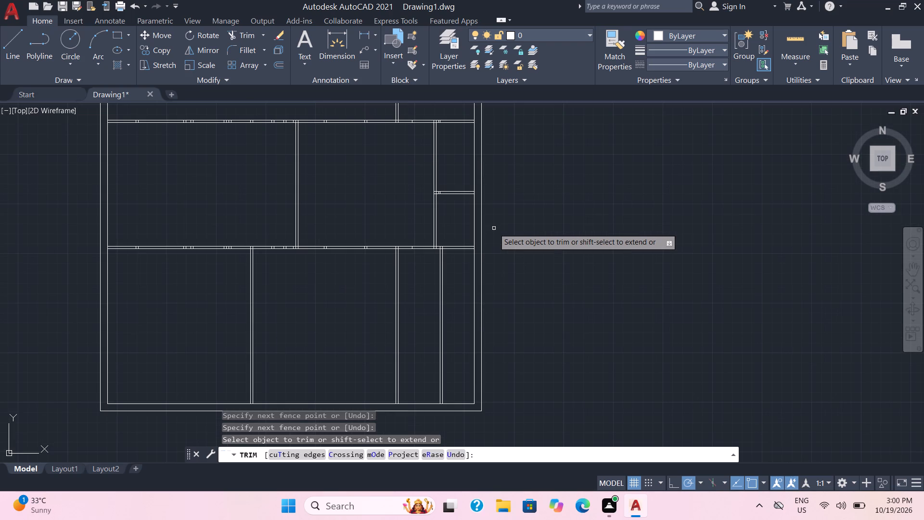
key(Escape)
scroll(483, 273, down, 1)
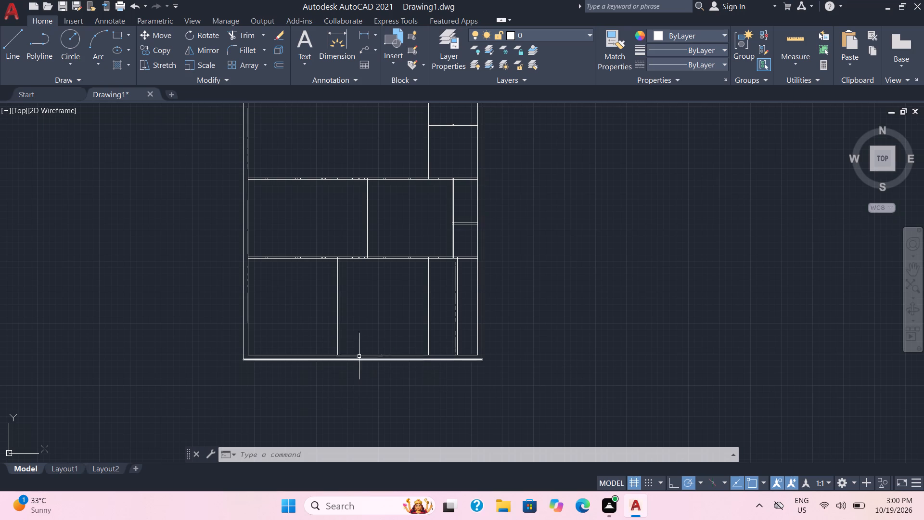
middle_drag(403, 331, 333, 447)
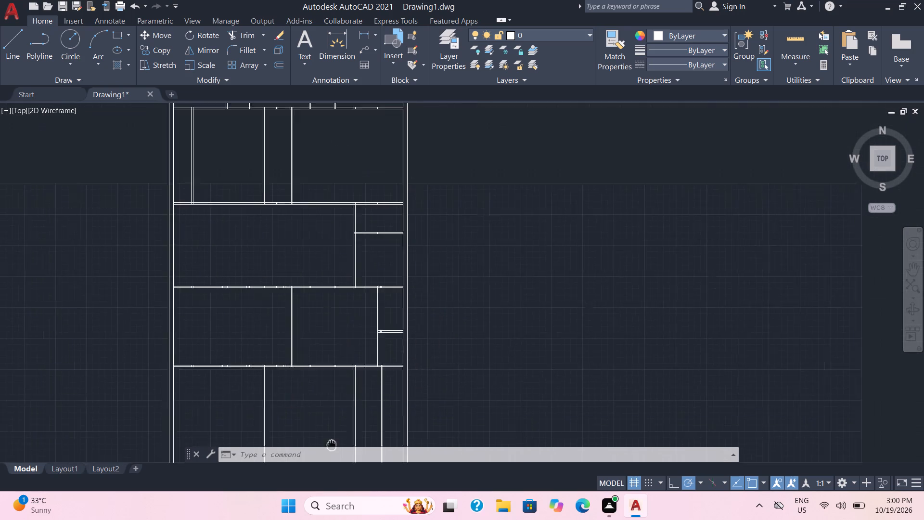
middle_drag(333, 447, 341, 379)
middle_drag(336, 236, 349, 490)
scroll(274, 247, up, 2)
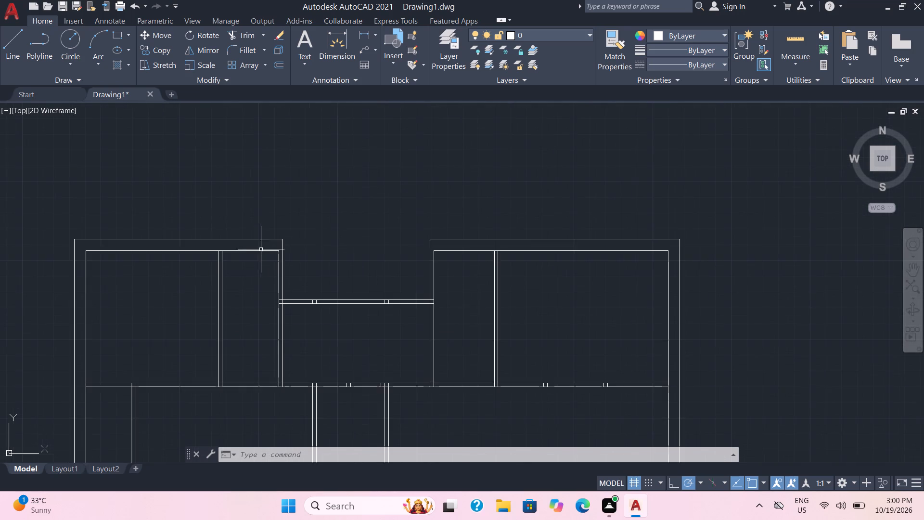
middle_drag(216, 286, 375, 303)
scroll(288, 288, up, 1)
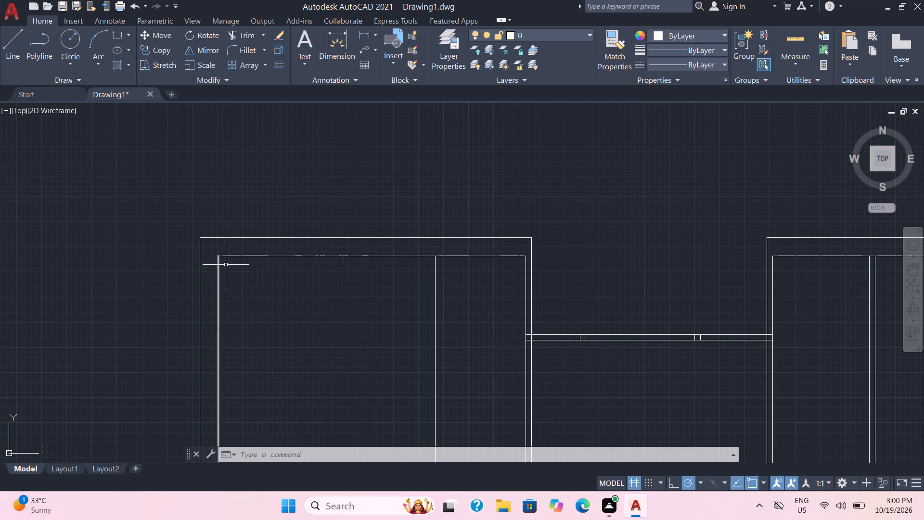
scroll(440, 338, down, 1)
scroll(507, 316, down, 1)
scroll(405, 319, up, 3)
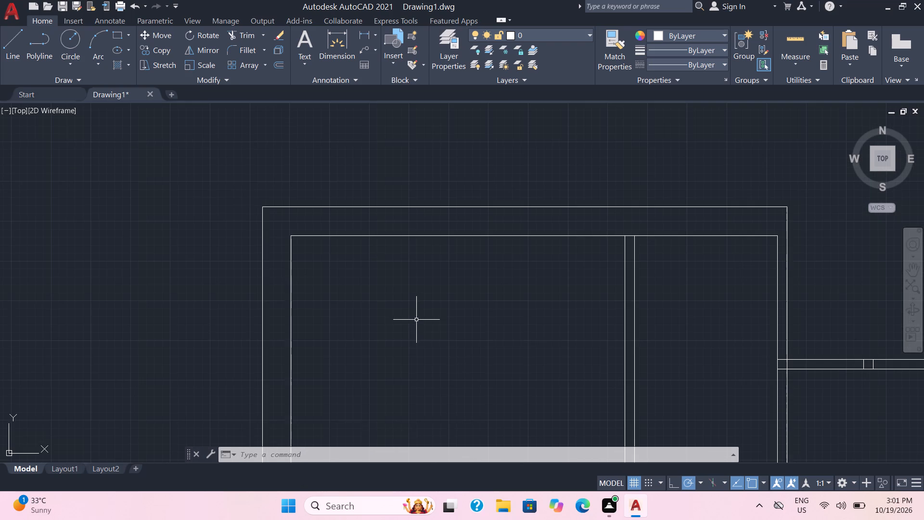
key(Escape)
key(o)
key(apostrophe)
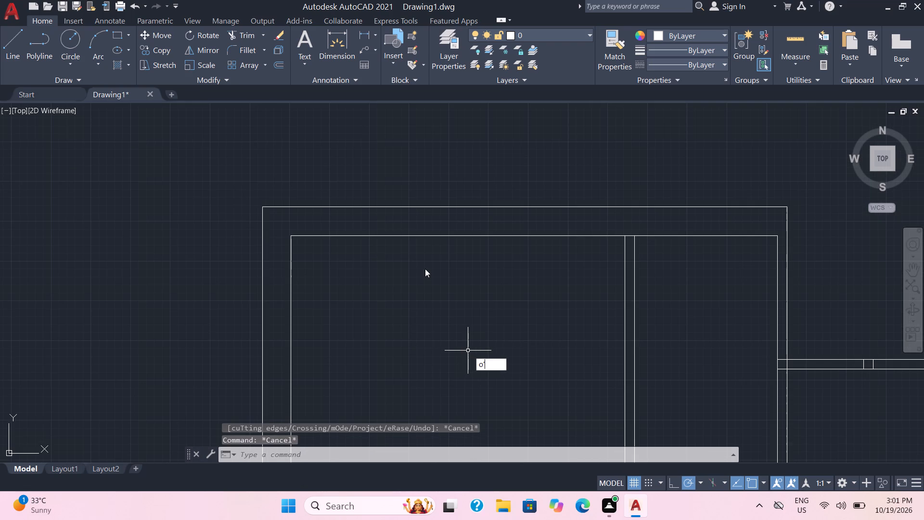
key(BackSpace)
key(Return)
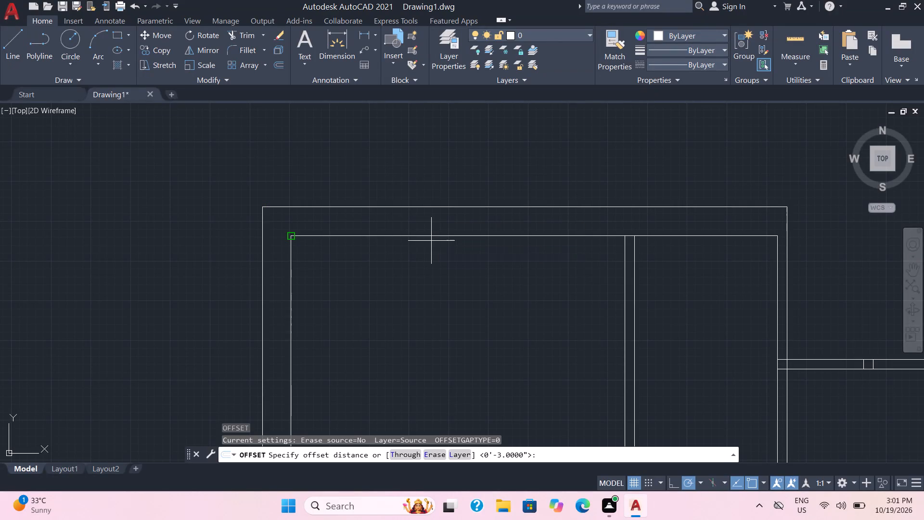
key(5)
key(shift+quotedbl)
key(Return)
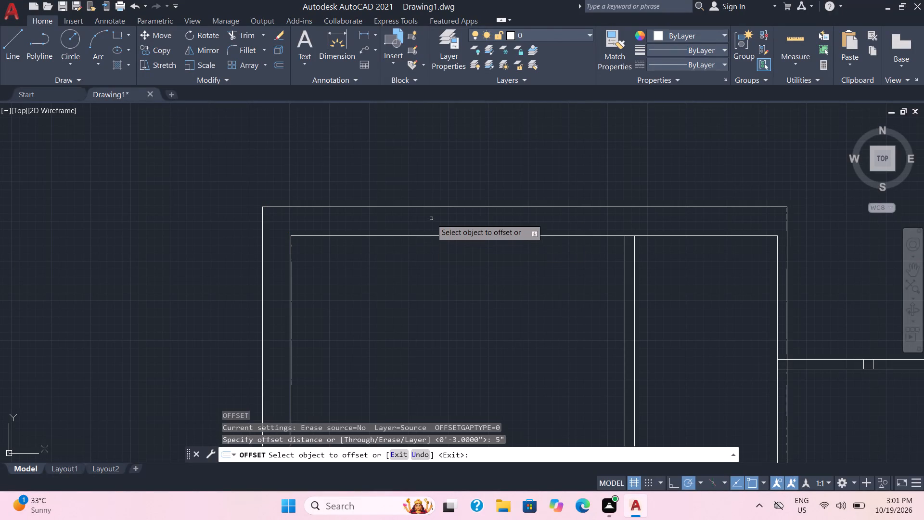
click(432, 207)
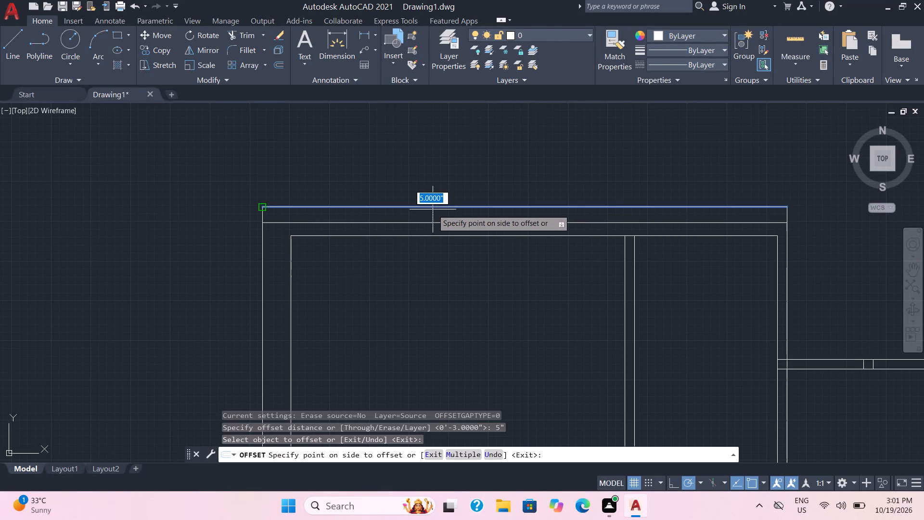
click(433, 209)
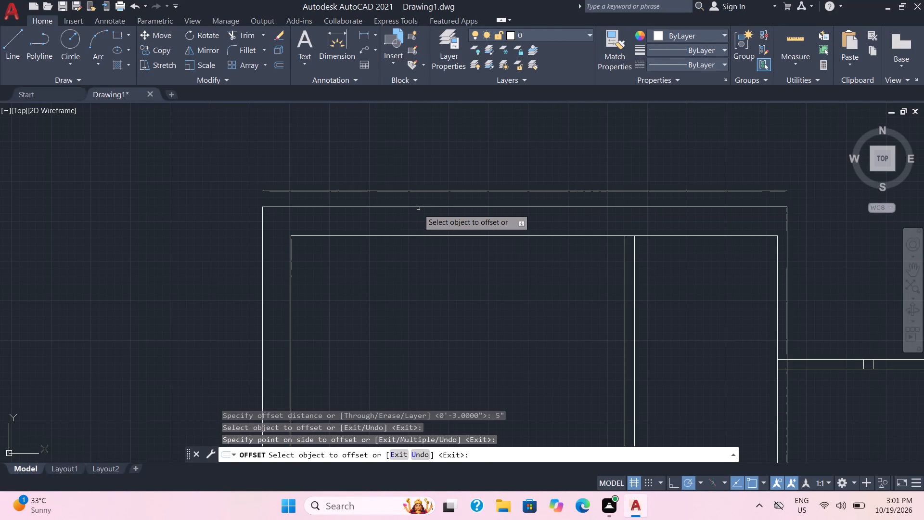
click(420, 207)
click(423, 212)
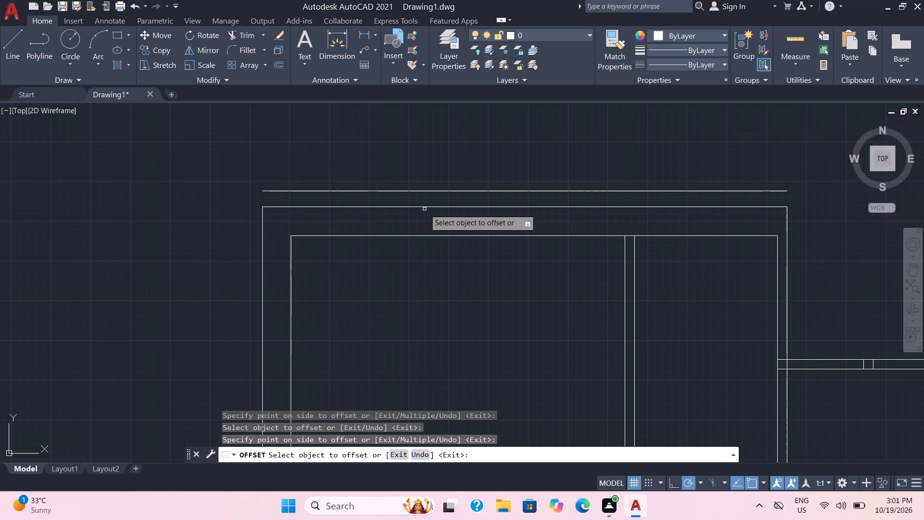
click(425, 207)
click(428, 214)
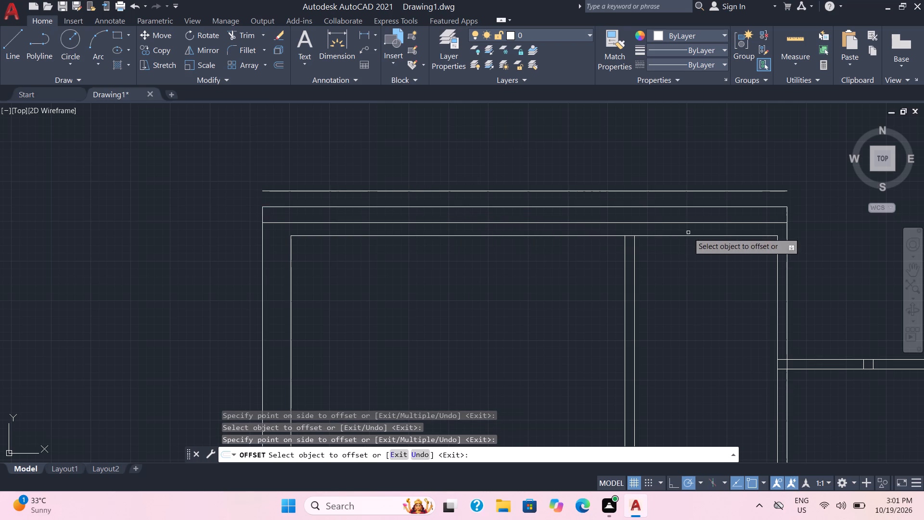
Offset the left outer wall's outer line by 5", placing one copy outside the house and one inside the wall.
middle_drag(700, 295, 649, 260)
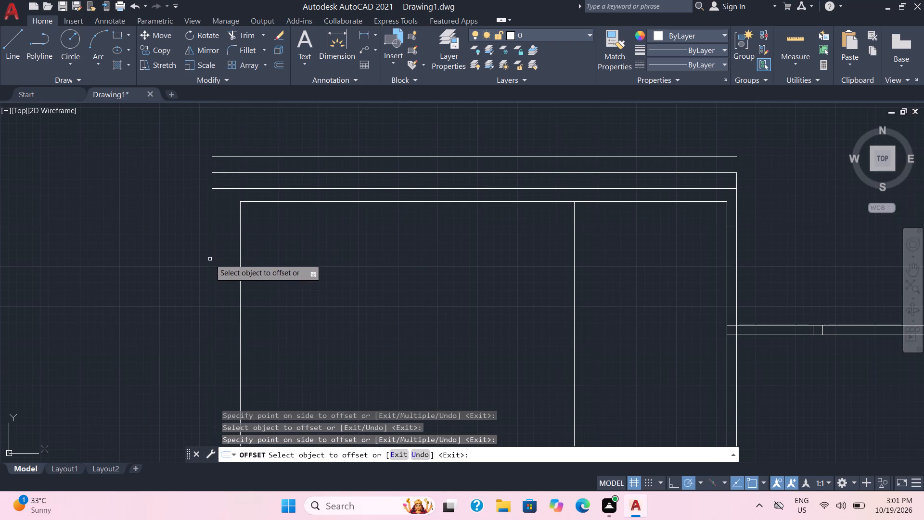
click(212, 265)
click(215, 265)
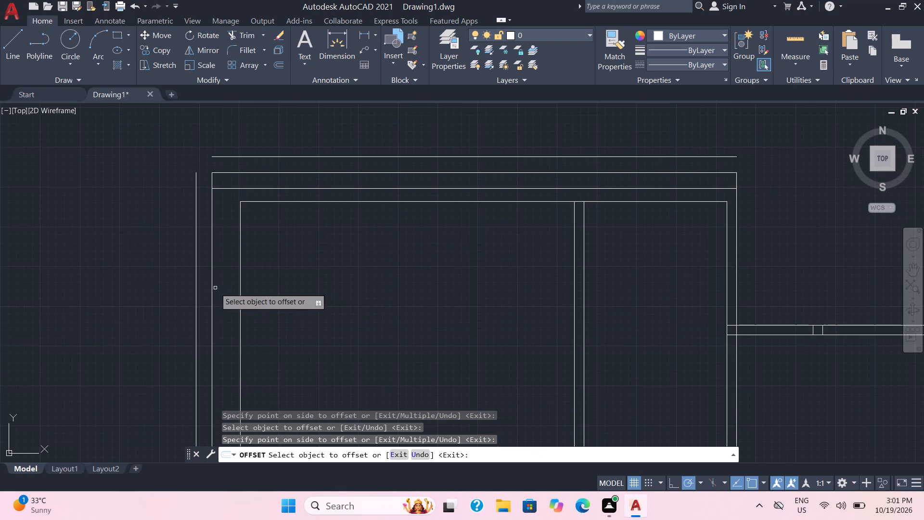
click(213, 286)
click(213, 286)
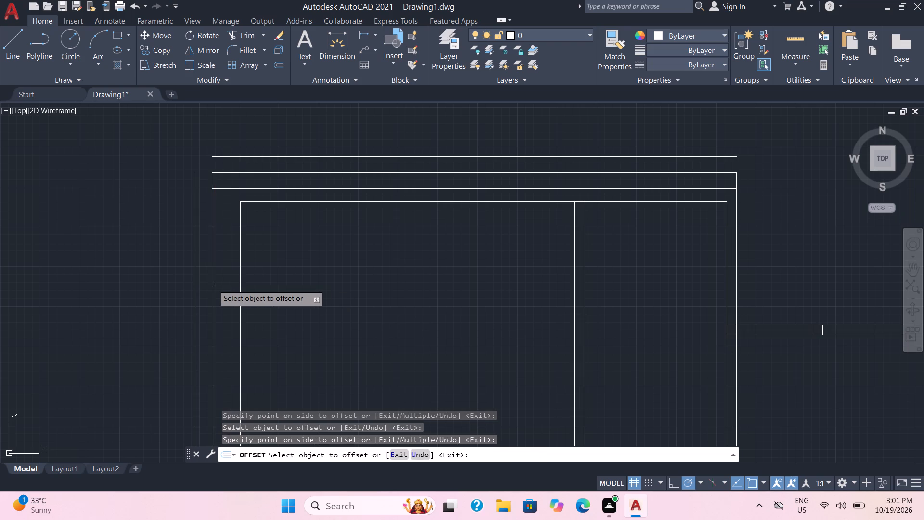
click(212, 285)
click(212, 285)
click(212, 286)
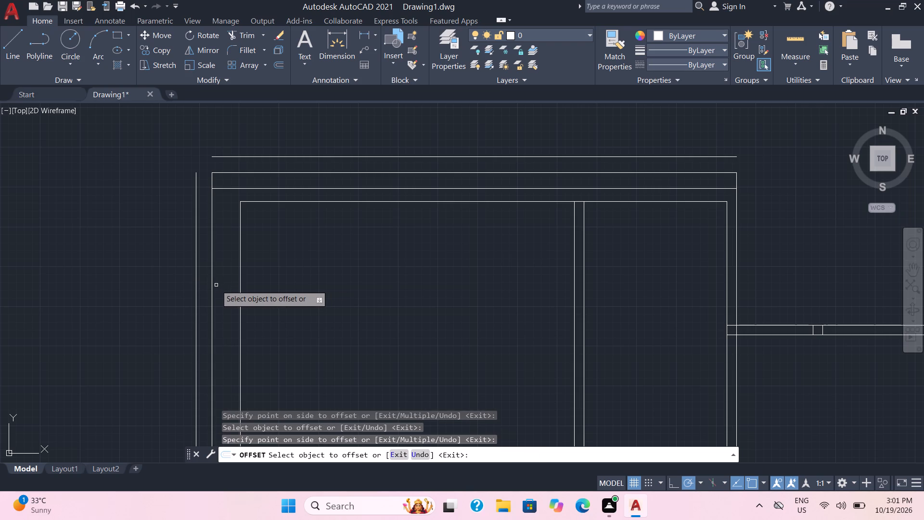
click(214, 285)
click(212, 286)
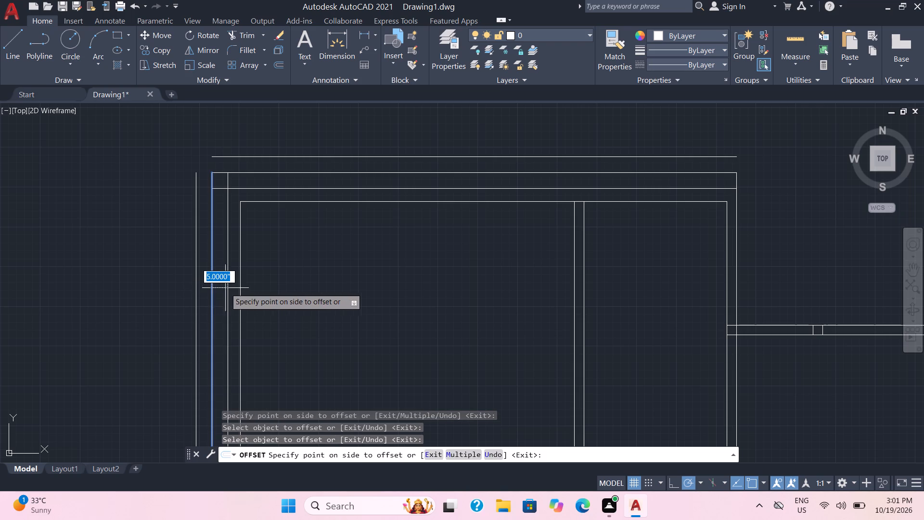
click(225, 288)
Offset the right outer wall's outer line by 5", placing one copy inside the wall and one outside the house.
scroll(299, 313, down, 1)
middle_drag(346, 342, 358, 191)
scroll(346, 323, down, 1)
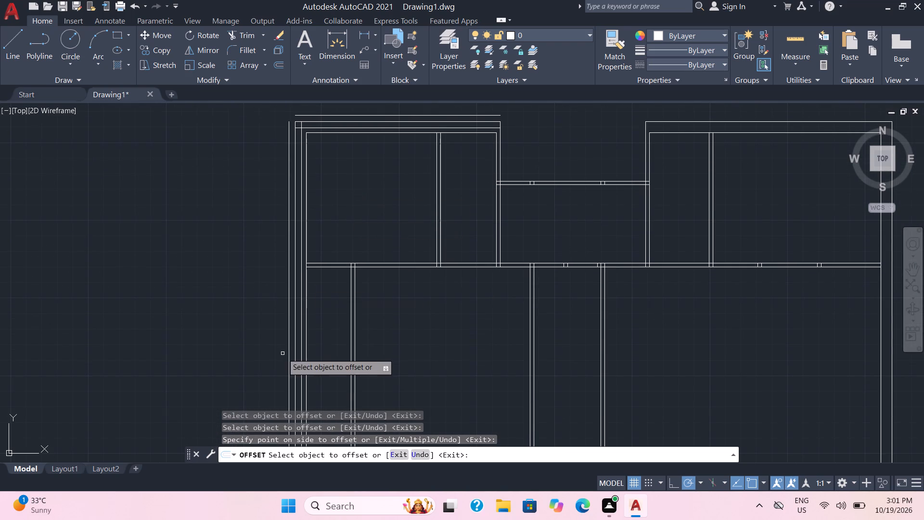
middle_drag(361, 380, 359, 222)
scroll(377, 314, down, 2)
middle_drag(375, 378, 380, 252)
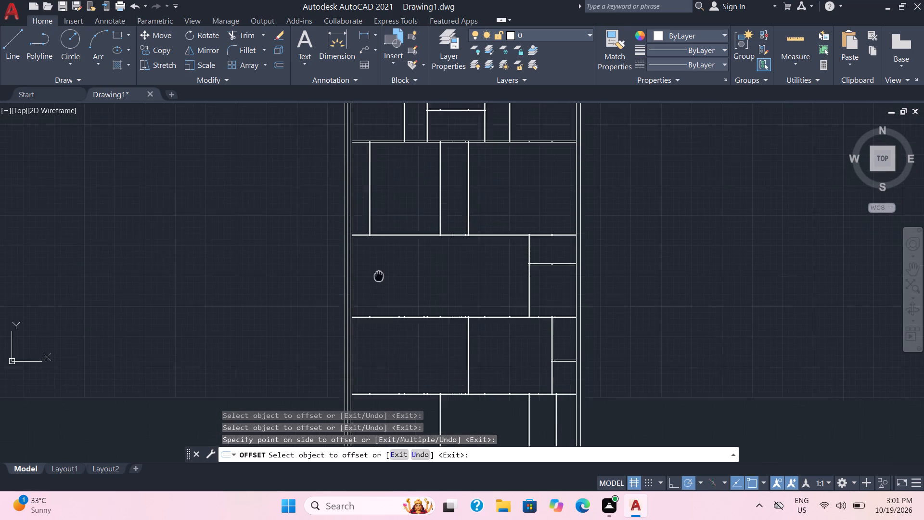
middle_drag(380, 252, 280, 380)
scroll(538, 215, up, 3)
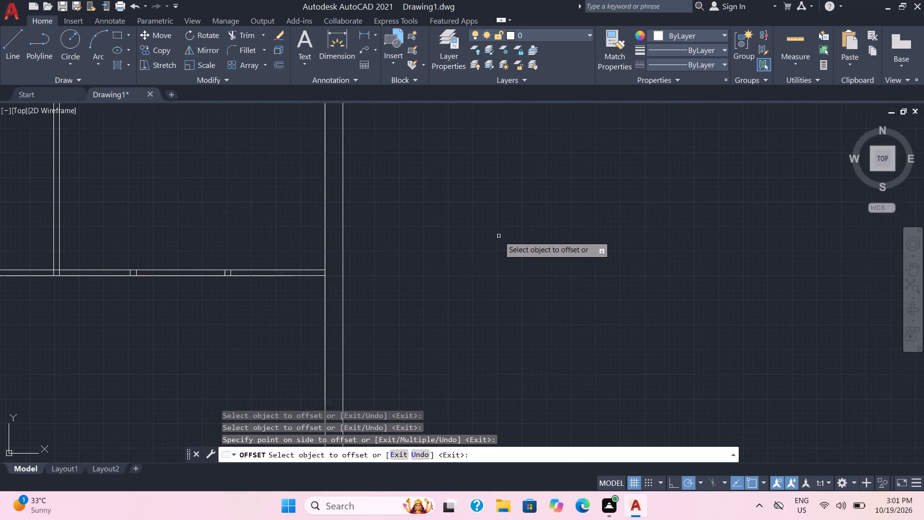
click(344, 263)
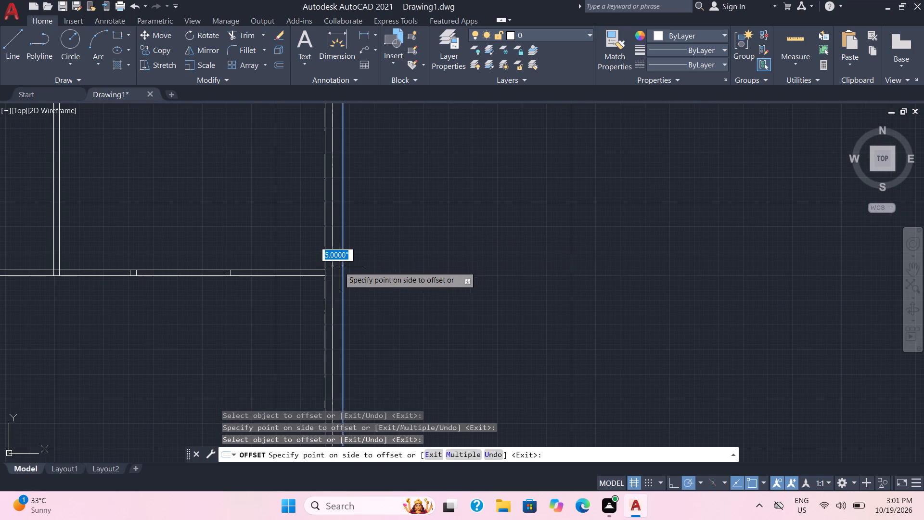
click(339, 266)
click(344, 278)
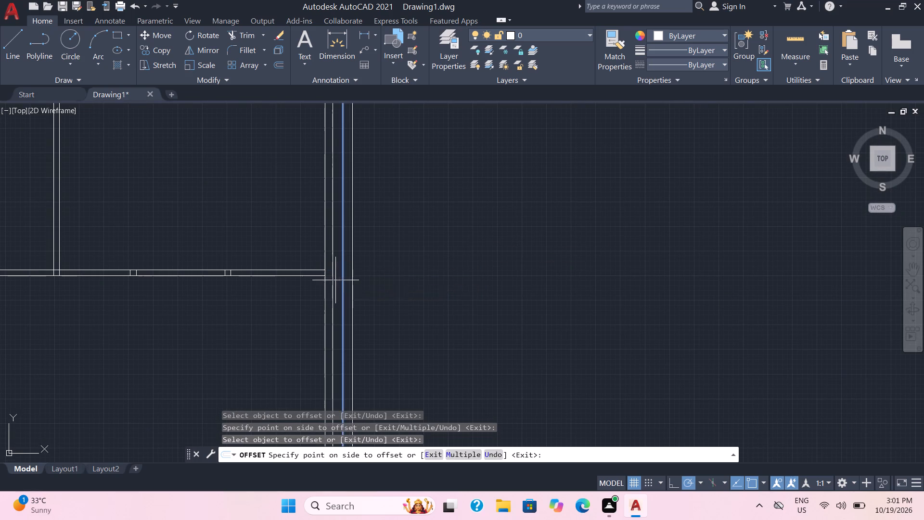
click(335, 280)
Offset the outer top wall line of the upper-right block by 5", placing copies outside and inside the wall.
scroll(379, 285, down, 3)
middle_drag(428, 321, 508, 410)
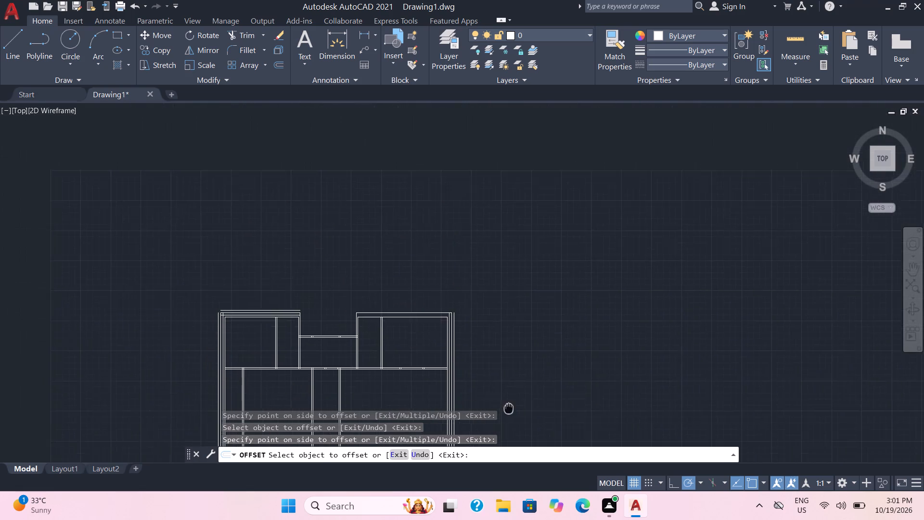
middle_drag(508, 410, 507, 415)
scroll(424, 291, up, 3)
middle_drag(392, 374, 490, 102)
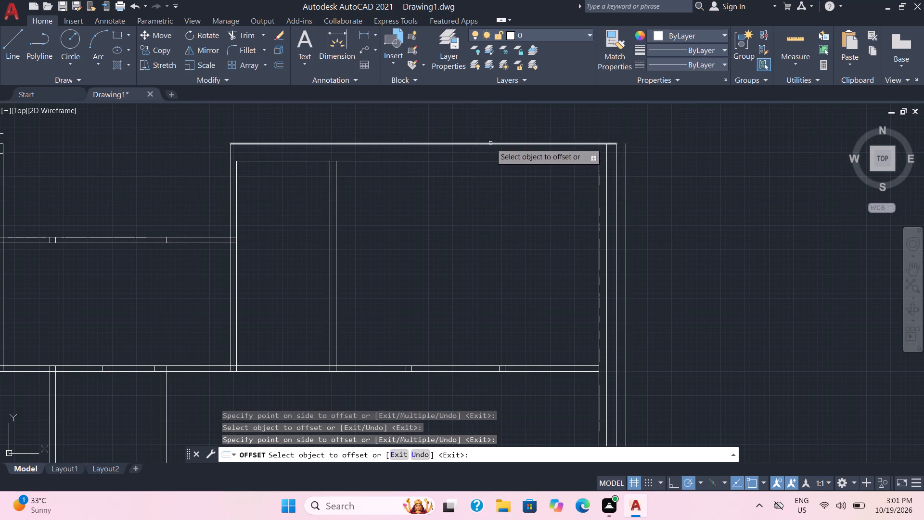
click(491, 143)
click(492, 150)
click(495, 146)
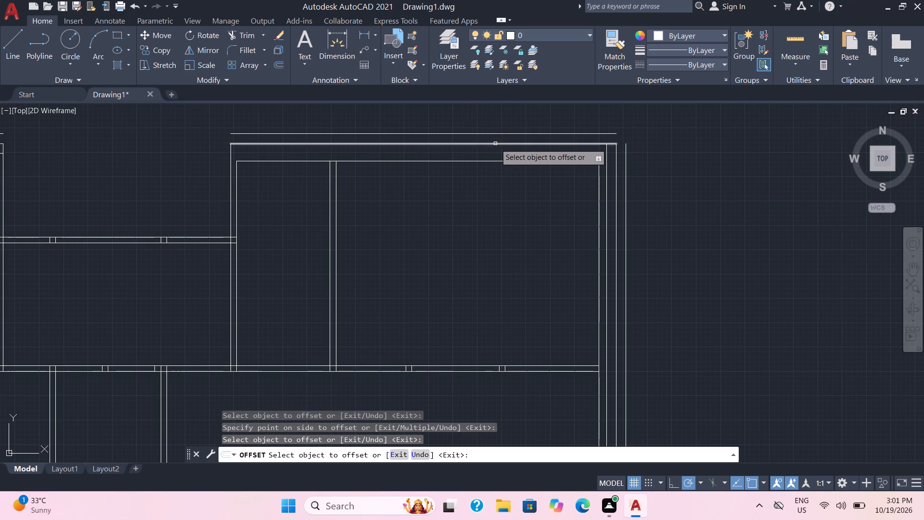
click(495, 143)
click(497, 147)
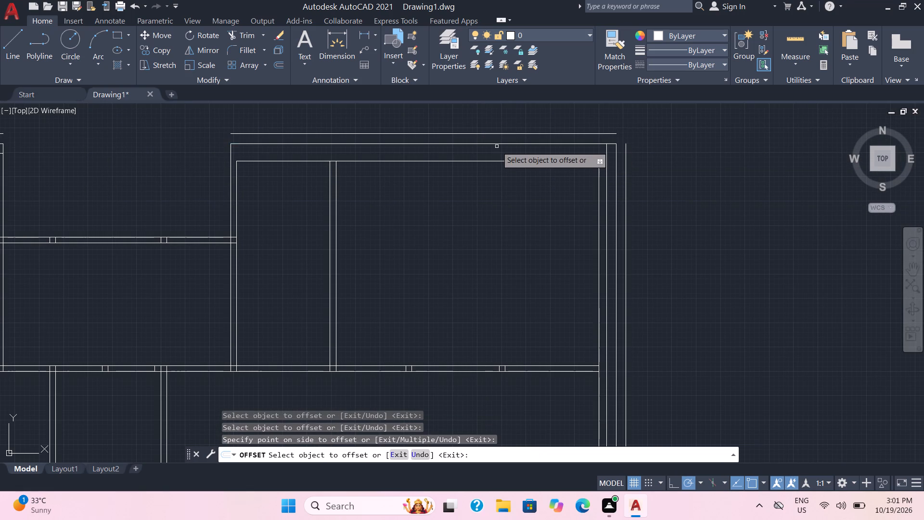
click(497, 145)
click(498, 153)
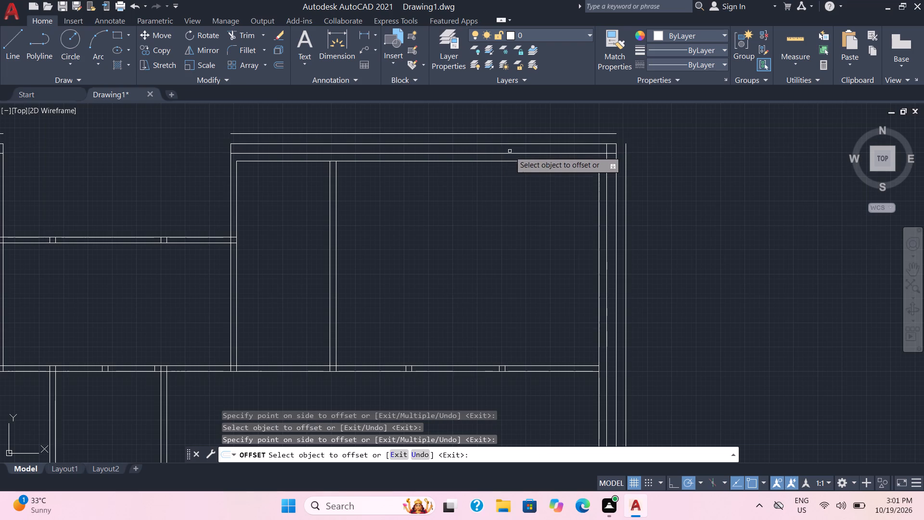
Offset the bottom outer wall's outer line 5" inward to place a line within the wall thickness.
scroll(513, 154, down, 2)
middle_drag(579, 381, 591, 77)
middle_drag(599, 250, 599, 175)
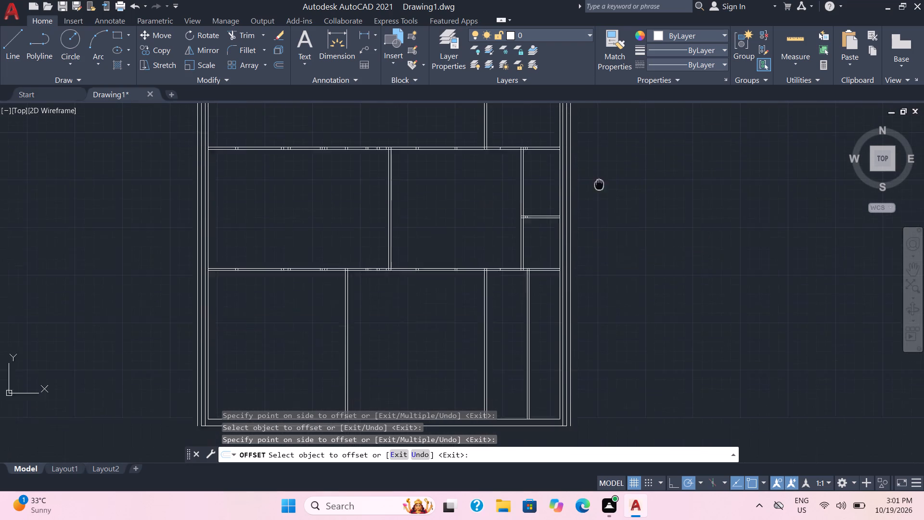
middle_drag(599, 175, 600, 107)
scroll(392, 362, up, 2)
click(421, 314)
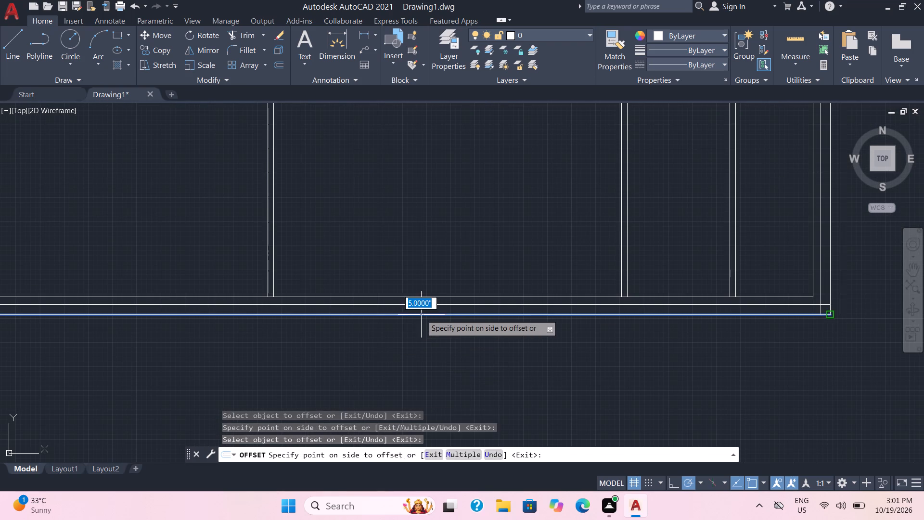
click(425, 307)
scroll(497, 360, down, 2)
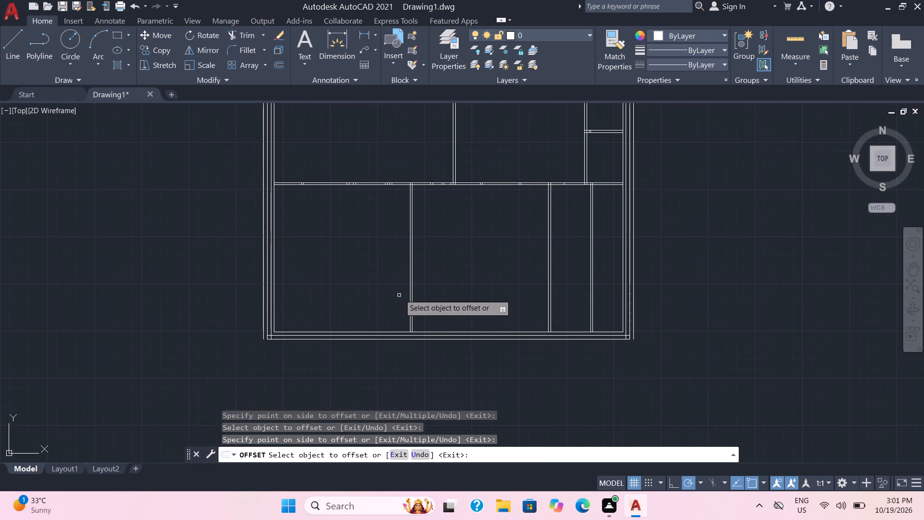
key(Escape)
Trim away the surplus offset line running outside the left outer wall.
key(t)
key(r)
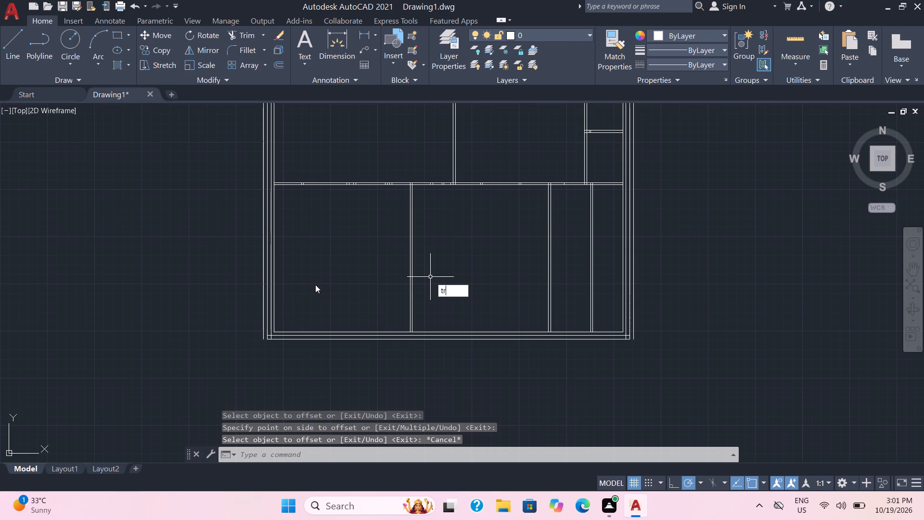
scroll(269, 291, up, 3)
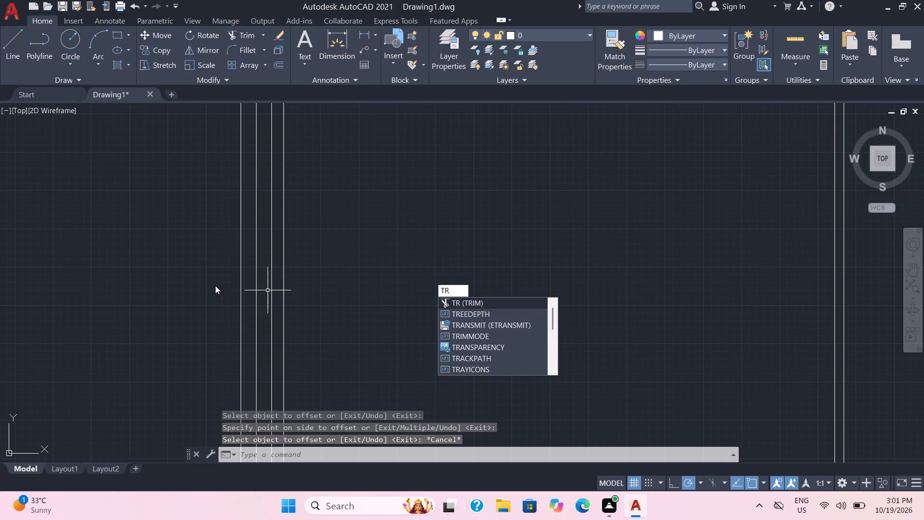
click(500, 306)
drag(228, 267, 251, 275)
scroll(393, 328, down, 3)
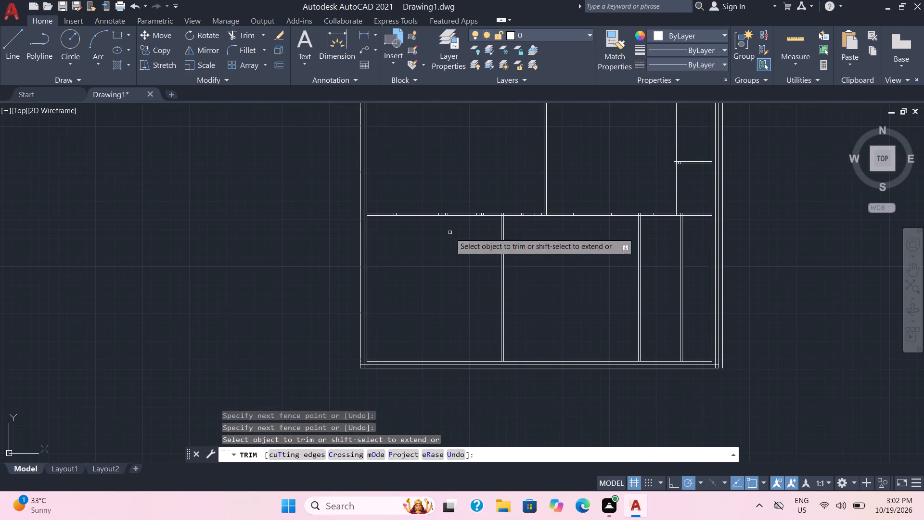
middle_drag(450, 233, 418, 255)
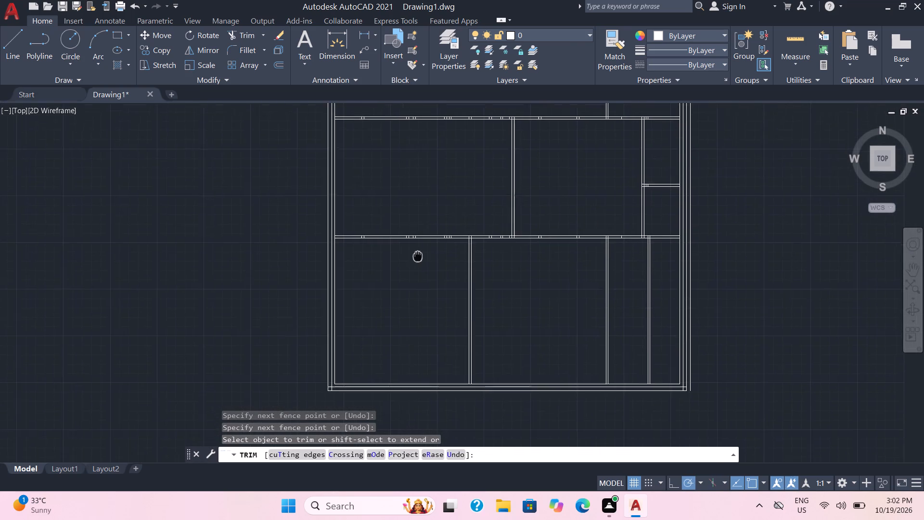
Trim the two surplus lines above the upper-left block's top wall, the surplus outermost left wall line and the corner overhangs.
middle_drag(418, 255, 338, 519)
middle_drag(338, 96, 328, 351)
middle_drag(347, 176, 363, 479)
middle_drag(397, 346, 432, 168)
scroll(372, 195, up, 3)
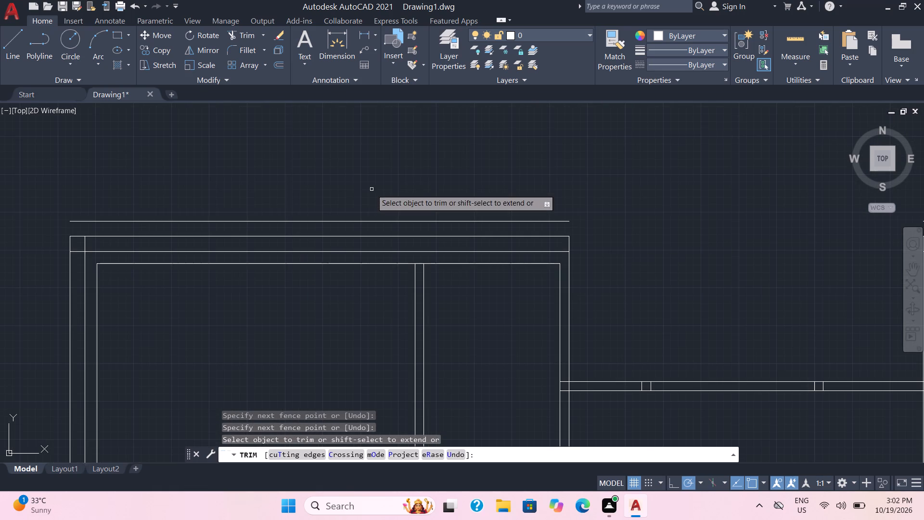
drag(205, 195, 276, 221)
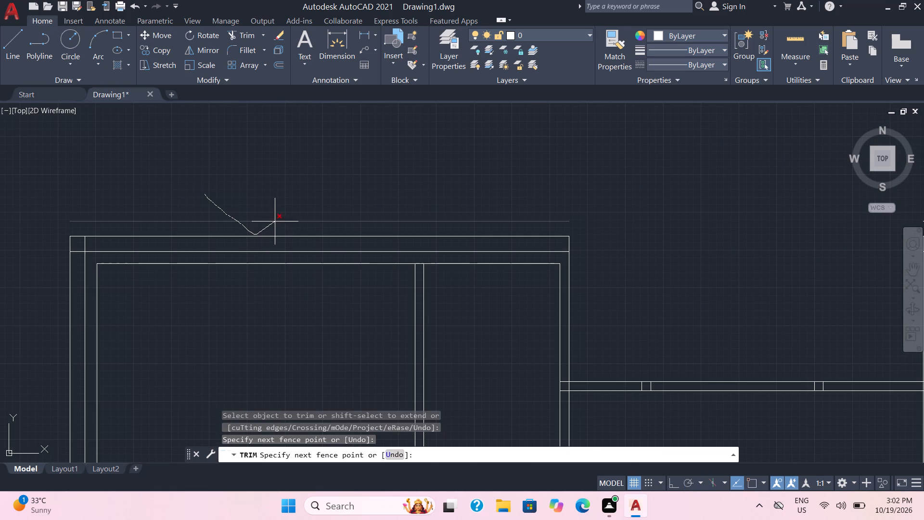
drag(276, 221, 70, 253)
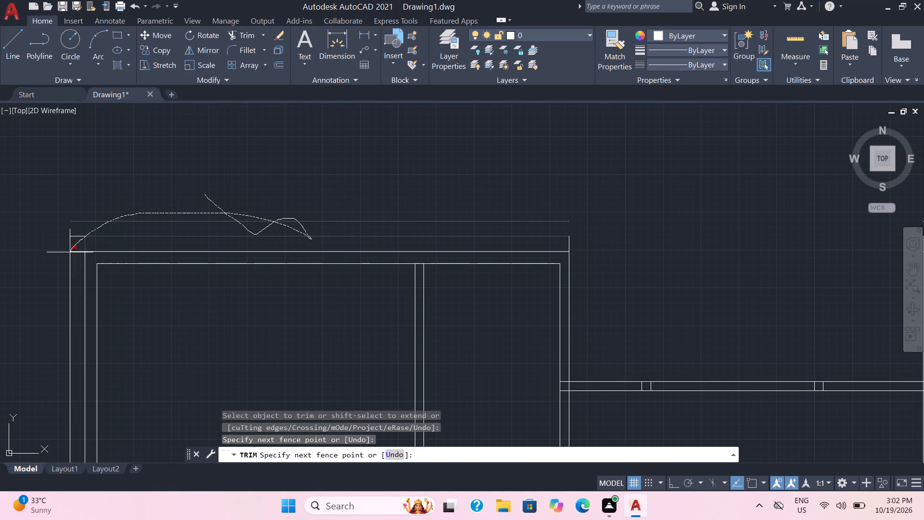
drag(70, 253, 68, 275)
drag(109, 201, 75, 241)
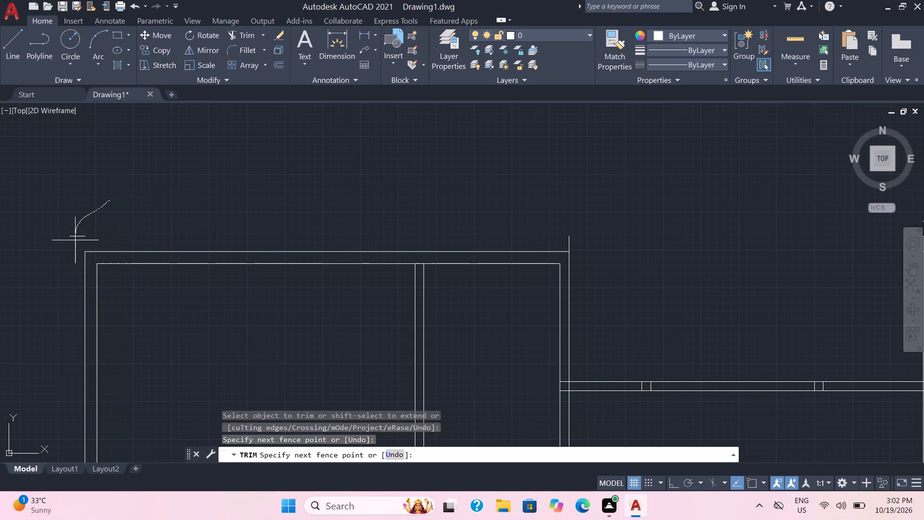
drag(75, 241, 75, 245)
drag(551, 241, 577, 257)
Trim the two surplus lines above the upper-right block's top wall and the overhang at its left corner.
middle_drag(681, 297, 17, 277)
scroll(682, 297, down, 1)
scroll(51, 234, up, 2)
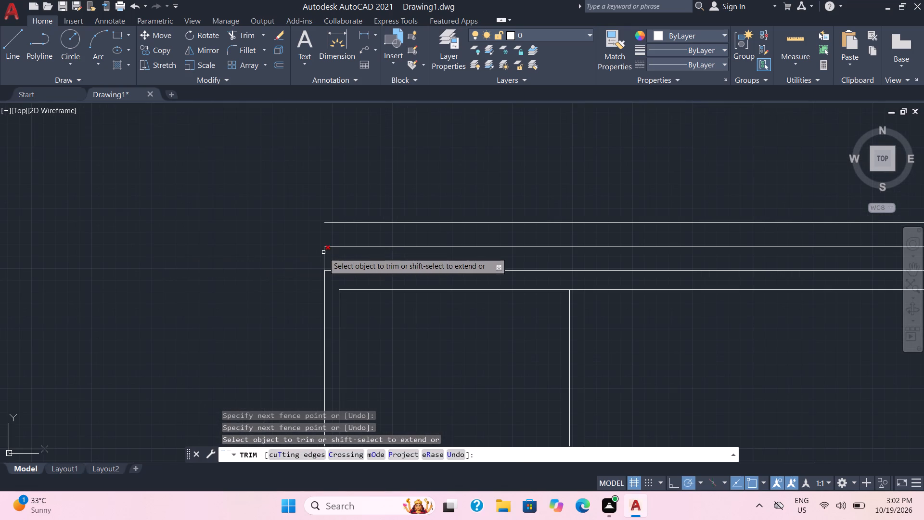
drag(323, 252, 434, 253)
drag(449, 216, 515, 242)
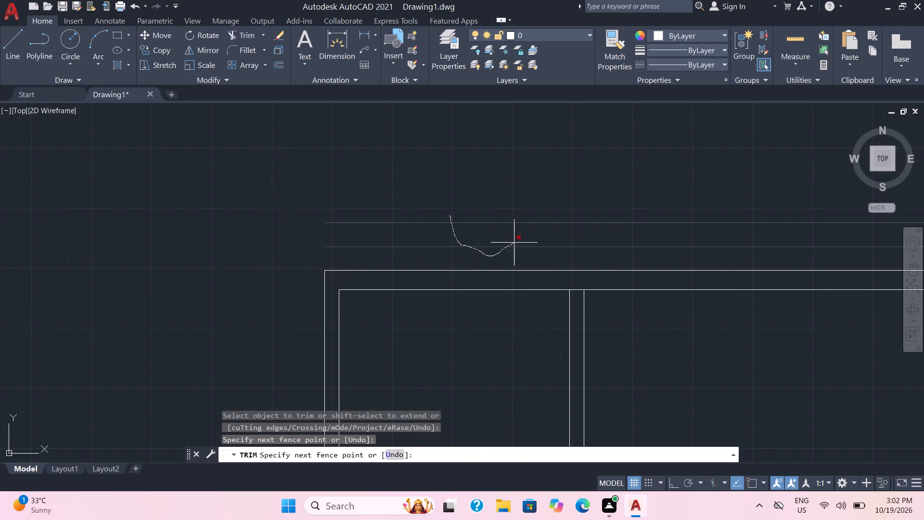
drag(515, 242, 517, 241)
Trim the two surplus outermost lines of the right outer wall and the top wall's overhang at the corner.
scroll(626, 236, down, 1)
middle_drag(626, 236, 0, 205)
drag(324, 210, 372, 217)
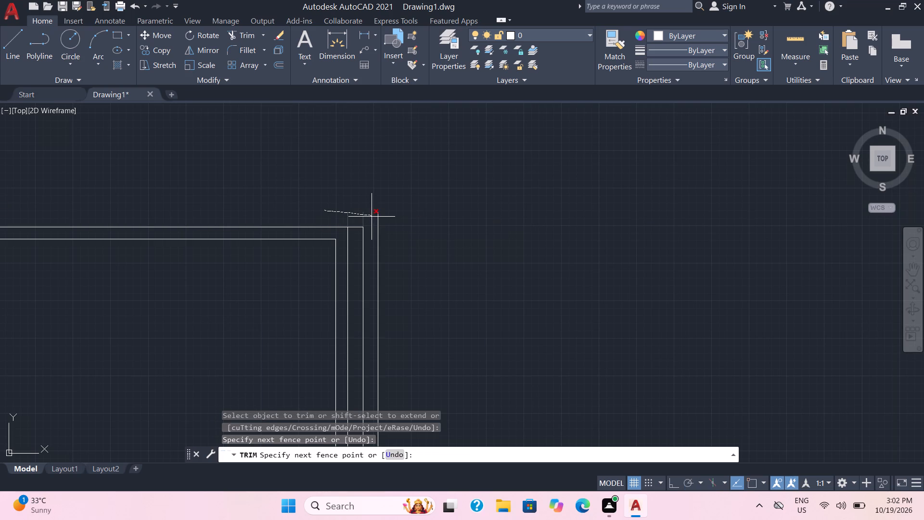
drag(372, 217, 382, 263)
drag(348, 241, 348, 266)
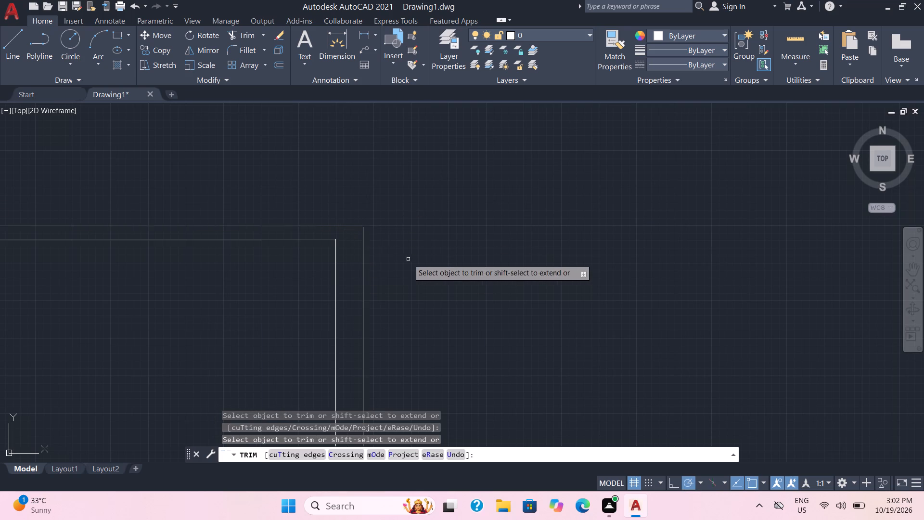
key(ctrl+z)
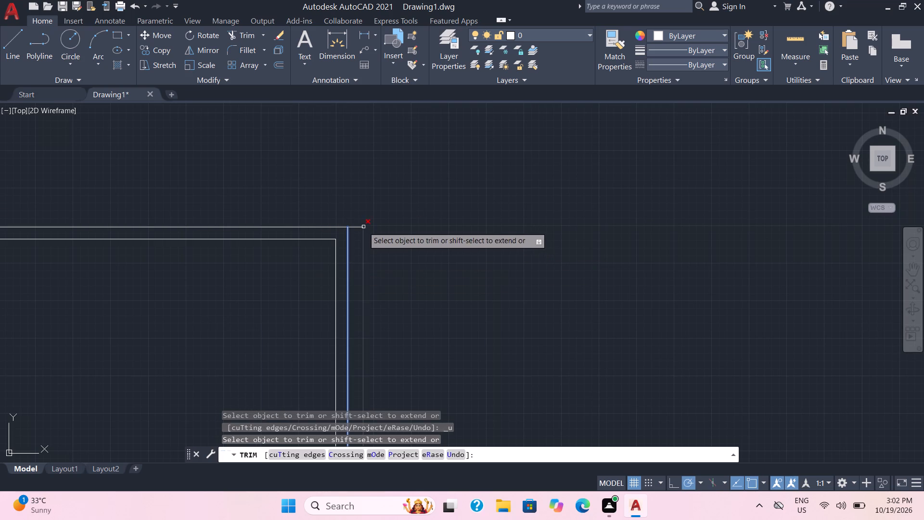
drag(361, 225, 367, 291)
Trim the surplus outermost line below the bottom outer wall and the line ends overhanging its right corner.
scroll(388, 300, down, 1)
middle_drag(401, 334, 399, 97)
middle_drag(387, 435, 461, 185)
middle_drag(422, 366, 503, 85)
scroll(494, 345, down, 2)
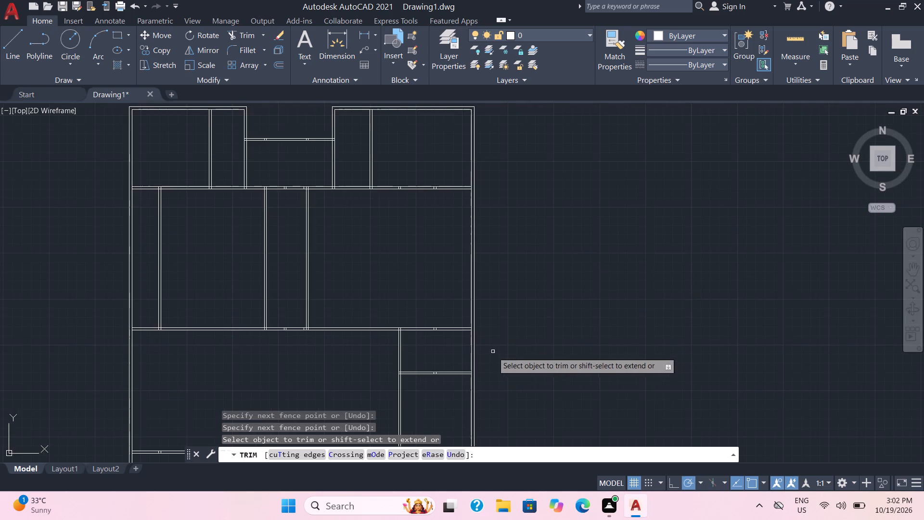
middle_drag(494, 375, 512, 118)
middle_drag(505, 336, 520, 193)
scroll(506, 356, up, 2)
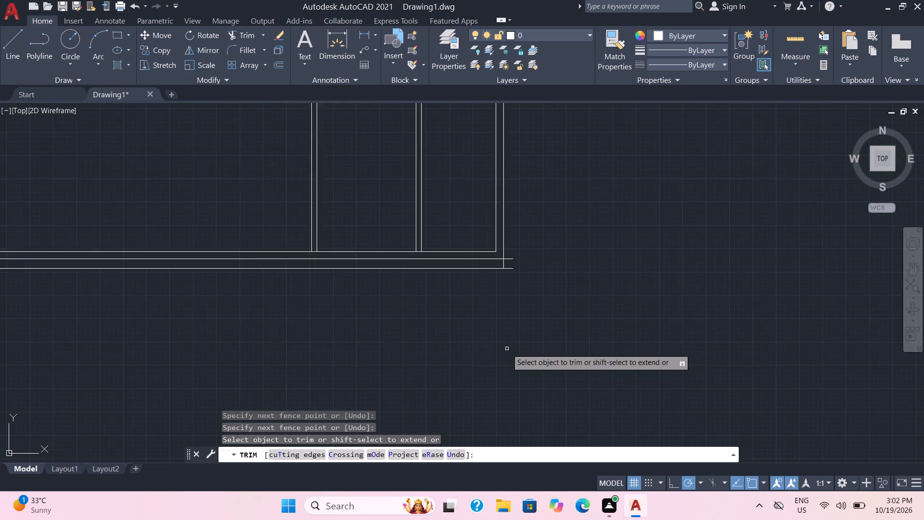
scroll(507, 349, up, 1)
drag(524, 195, 471, 225)
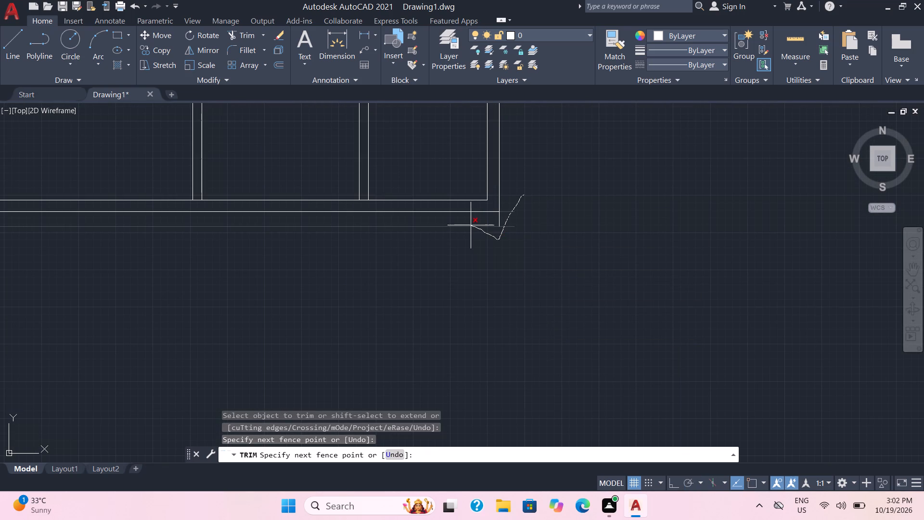
drag(471, 225, 509, 217)
right_drag(500, 245, 285, 308)
scroll(223, 295, down, 1)
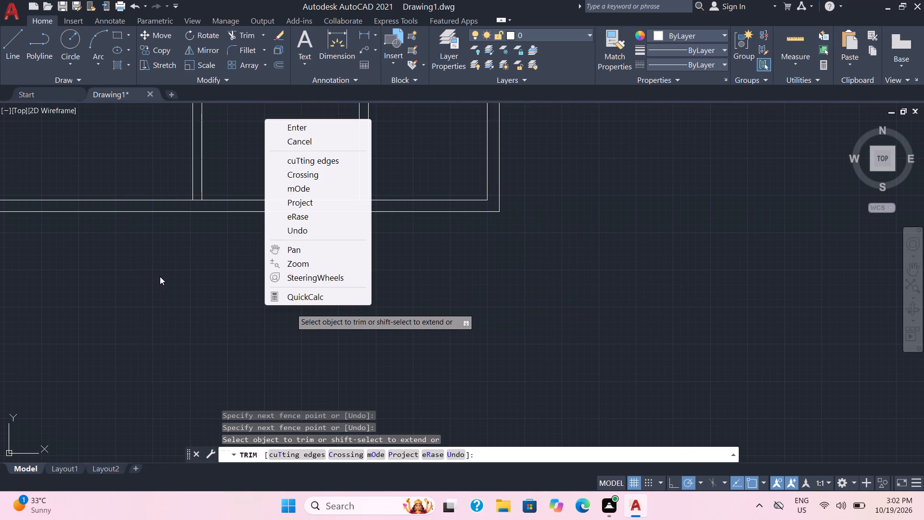
drag(160, 275, 407, 246)
Trim the line ends overhanging the bottom-left corner of the outer walls.
middle_drag(247, 296, 710, 259)
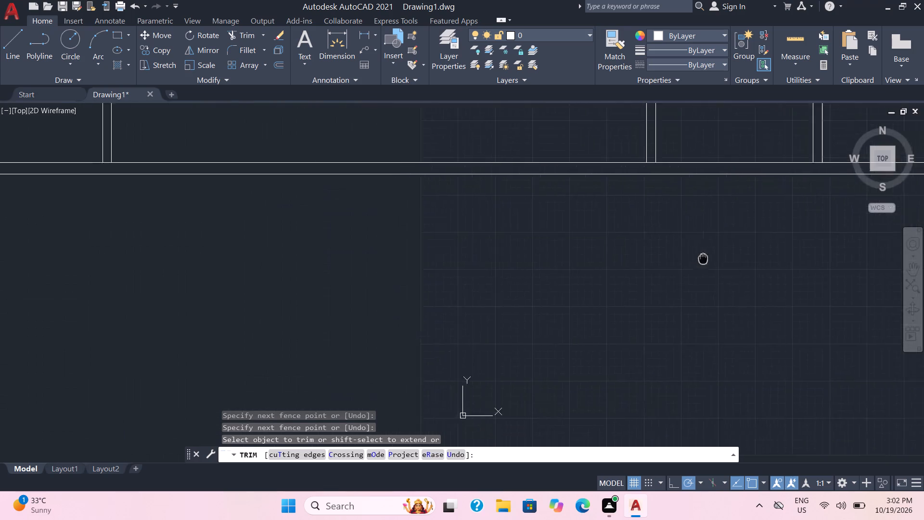
middle_drag(710, 259, 923, 329)
middle_drag(354, 312, 780, 277)
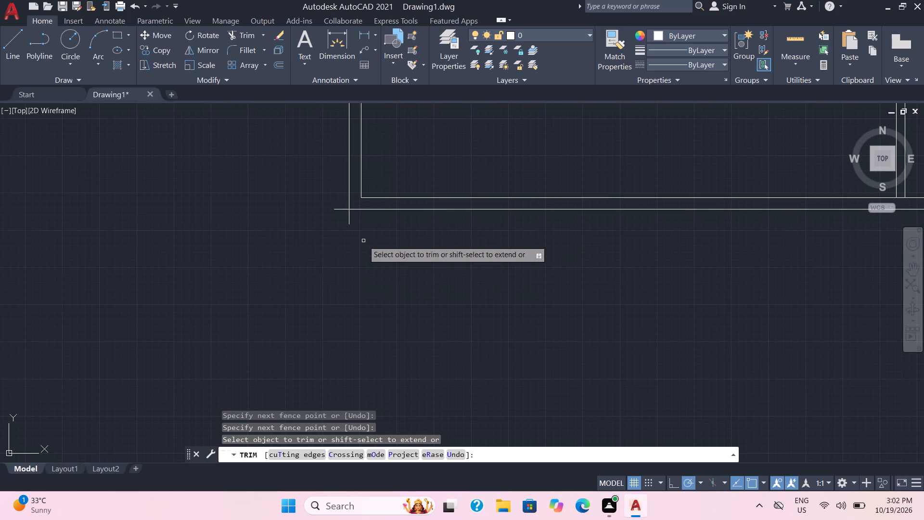
drag(367, 228, 353, 219)
Examine the whole floor plan to check the trimmed outer walls, and end the Trim command.
scroll(418, 301, down, 3)
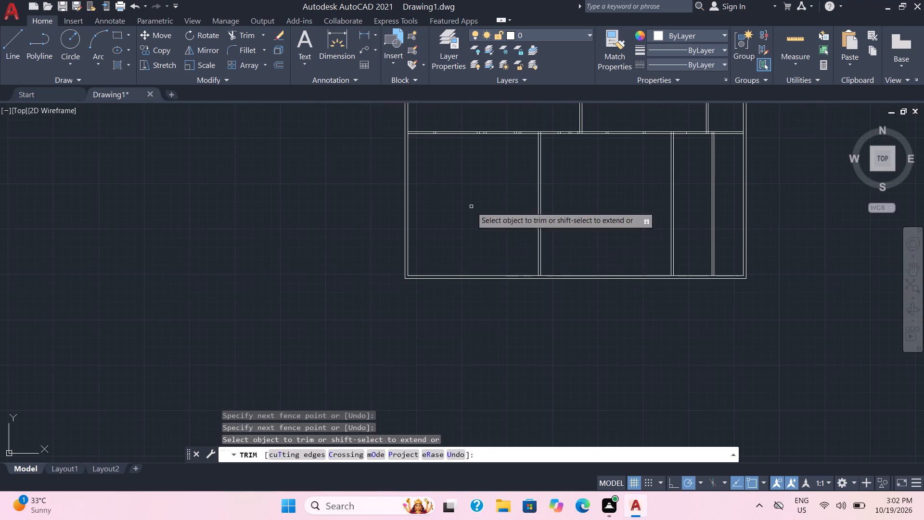
middle_drag(471, 207, 294, 397)
scroll(330, 198, down, 1)
scroll(356, 160, down, 3)
middle_drag(356, 160, 351, 228)
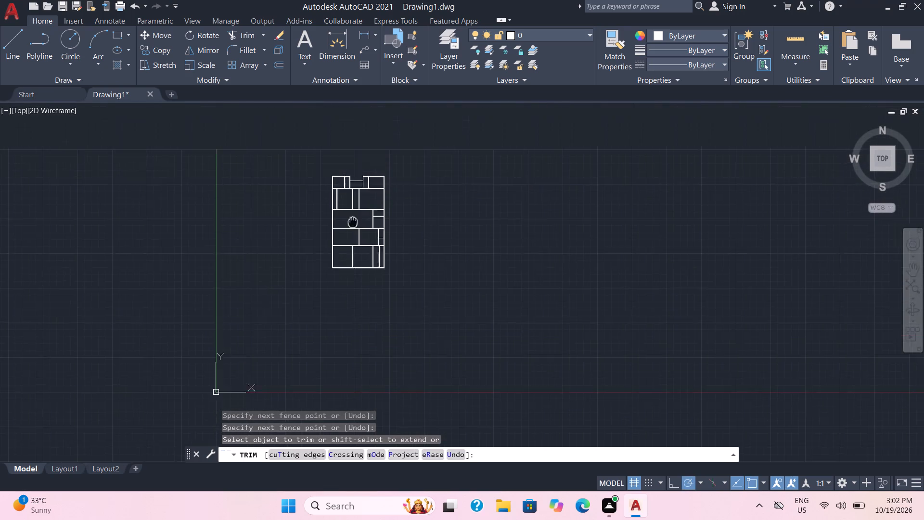
middle_drag(351, 228, 350, 241)
scroll(350, 241, up, 4)
middle_drag(343, 211, 390, 352)
scroll(353, 268, up, 1)
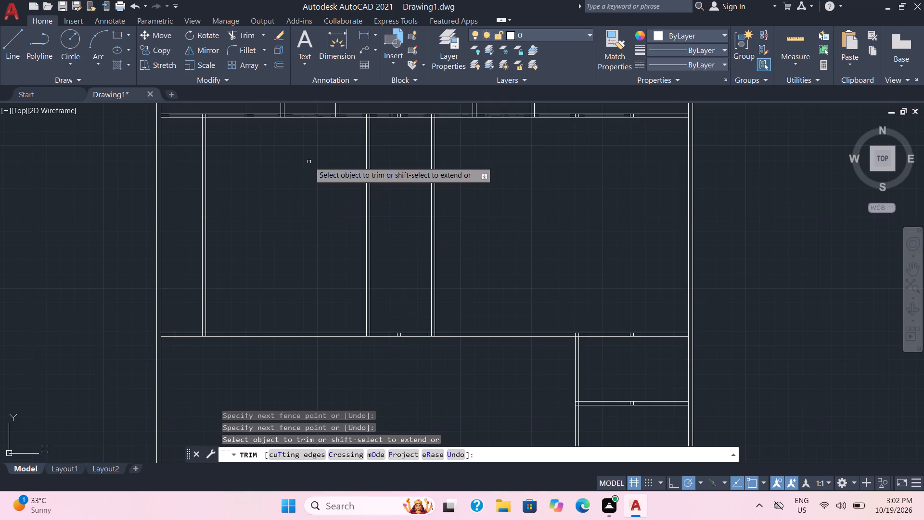
middle_drag(309, 161, 365, 383)
key(Escape)
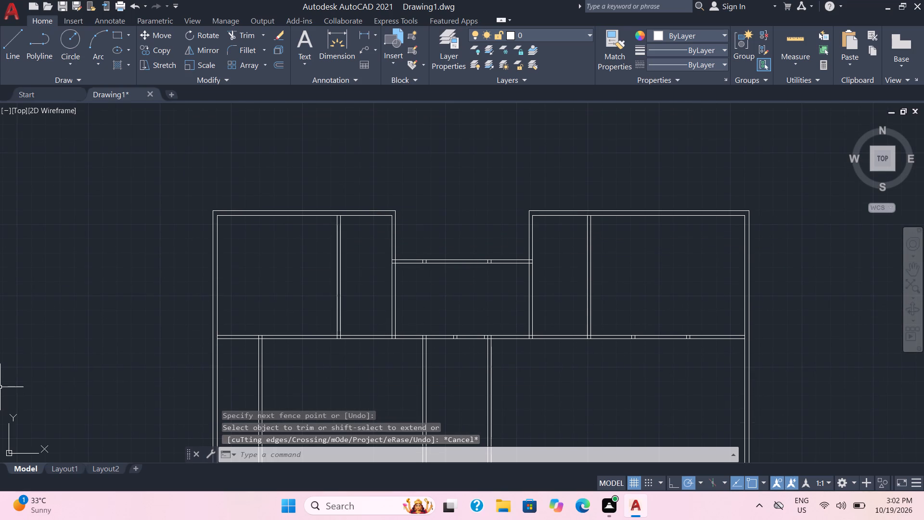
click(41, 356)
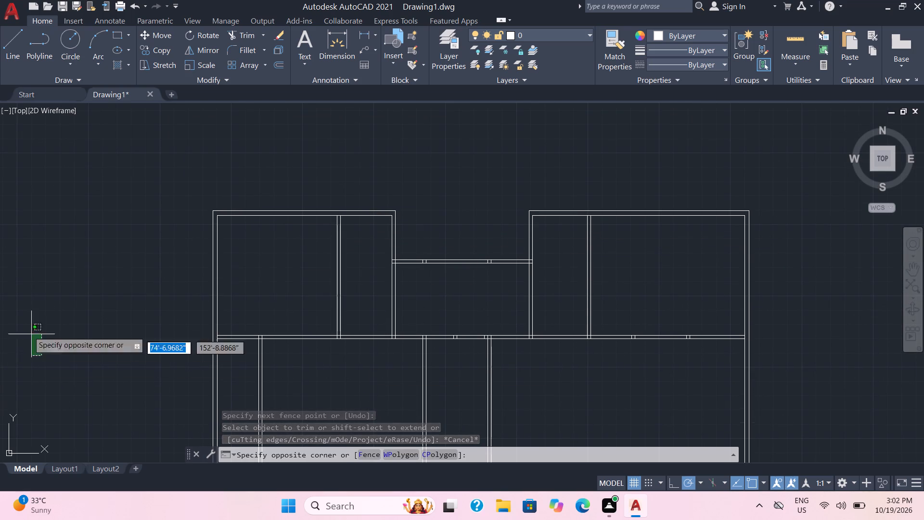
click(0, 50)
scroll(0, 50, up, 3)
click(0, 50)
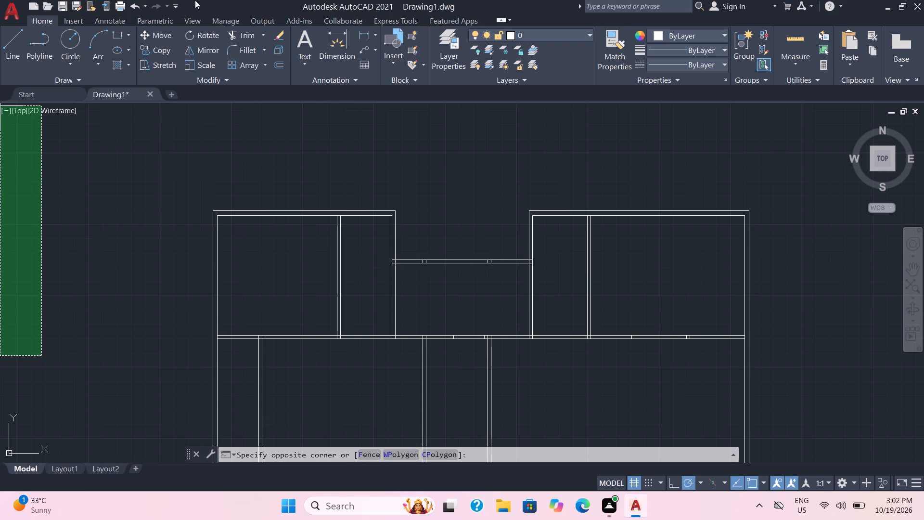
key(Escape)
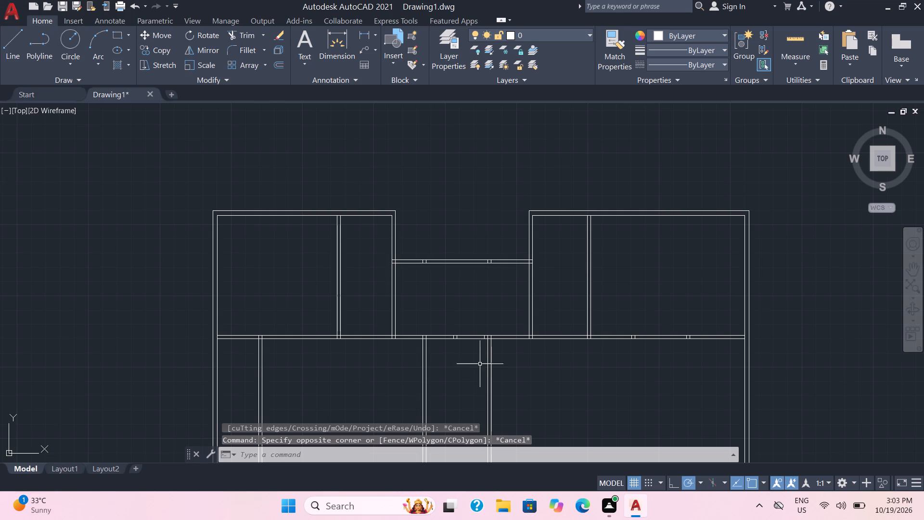
Draw a line about 1'-6" along the upper-left block's outer top wall line from its left corner, continuing across to the inner wall line.
scroll(477, 260, down, 2)
scroll(474, 261, up, 4)
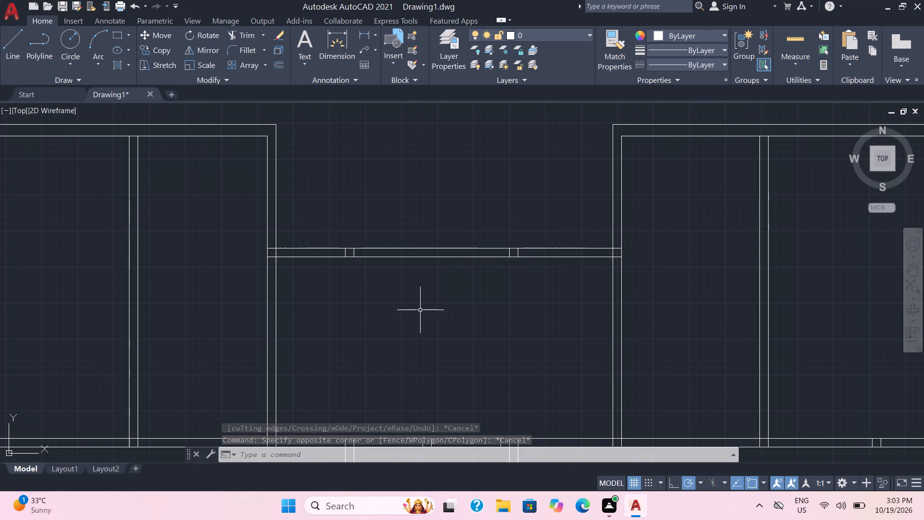
scroll(405, 309, up, 1)
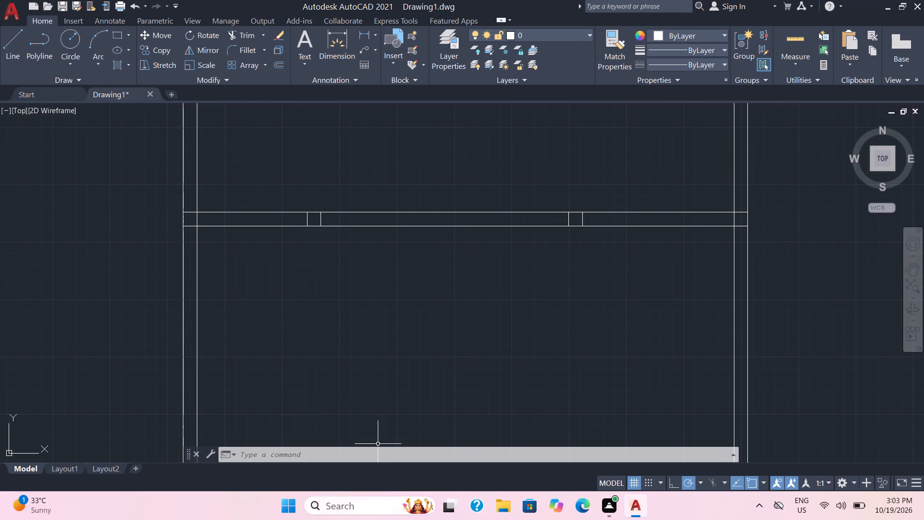
scroll(363, 327, down, 3)
scroll(160, 304, up, 2)
middle_drag(161, 300, 173, 304)
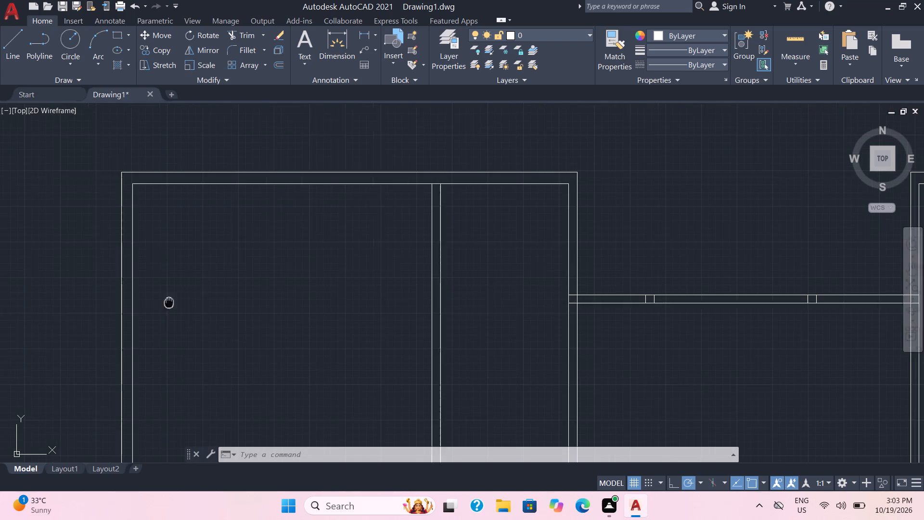
middle_drag(173, 304, 335, 362)
drag(1, 28, 5, 26)
drag(0, 39, 5, 42)
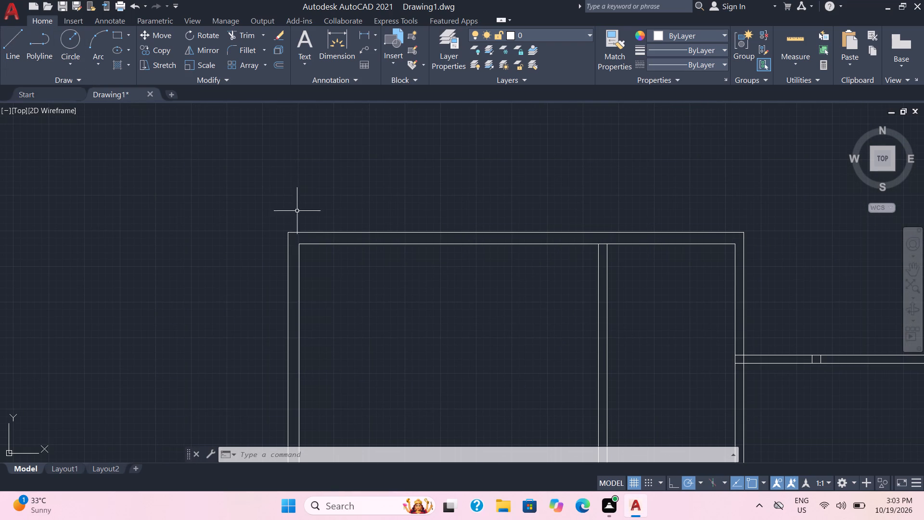
triple_click(334, 232)
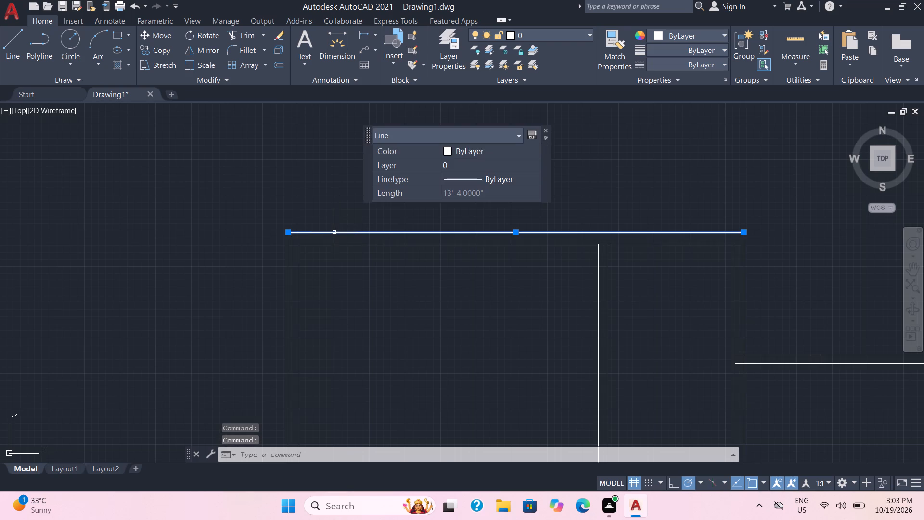
key(Escape)
key(Escape)
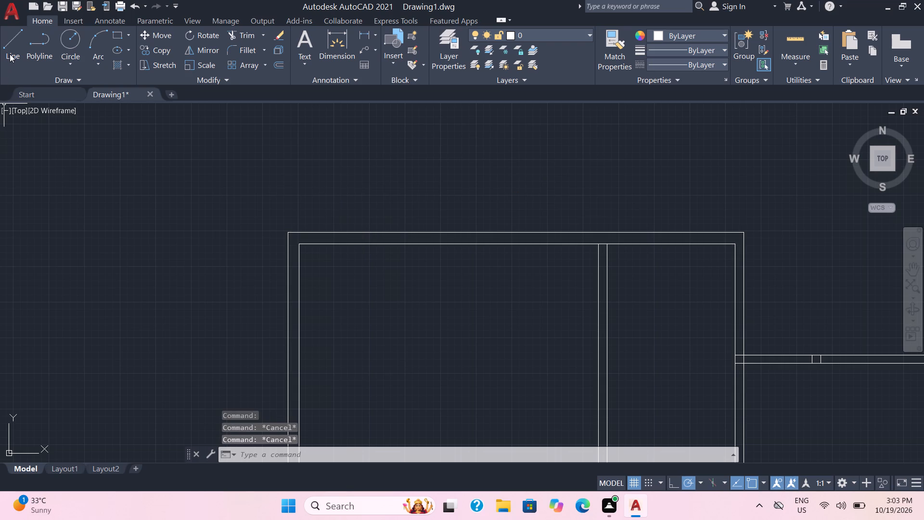
click(10, 54)
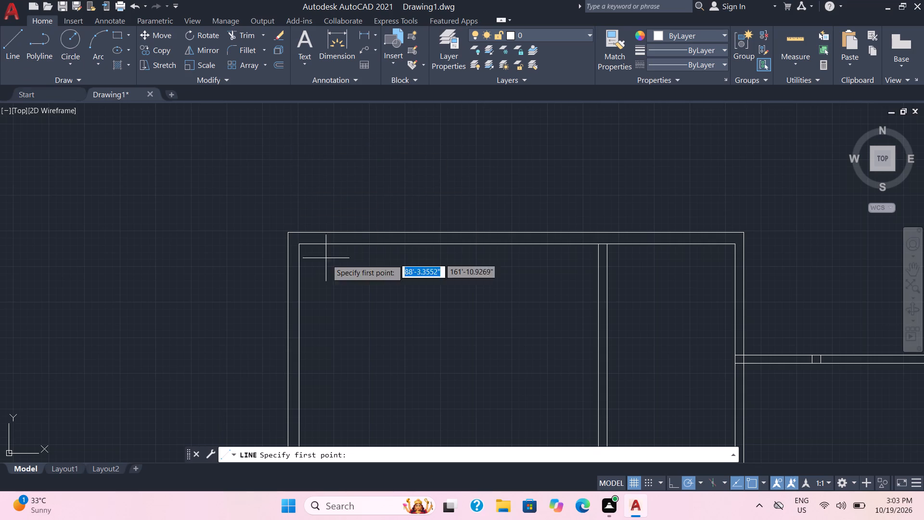
triple_click(339, 232)
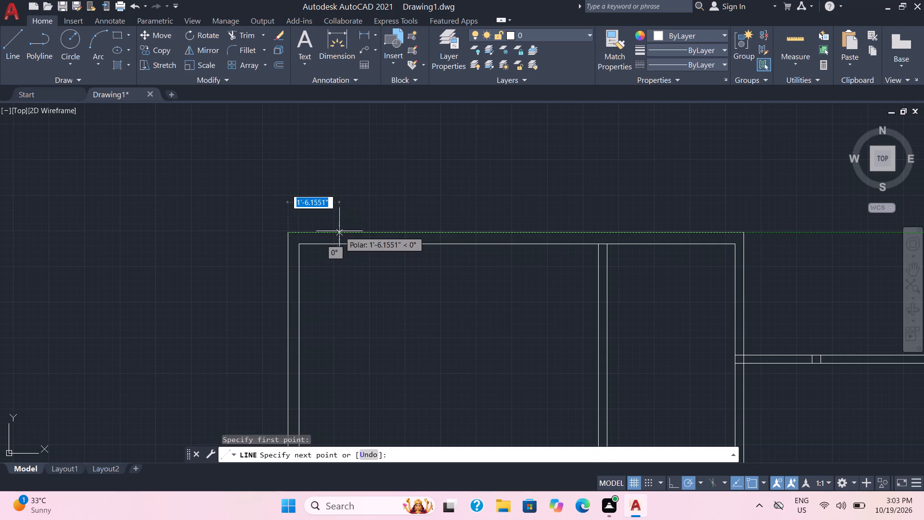
double_click(343, 242)
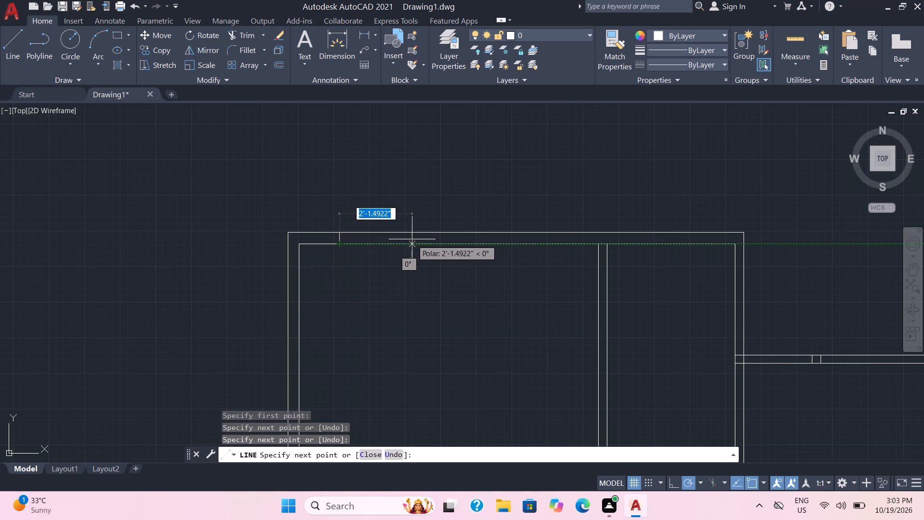
key(Escape)
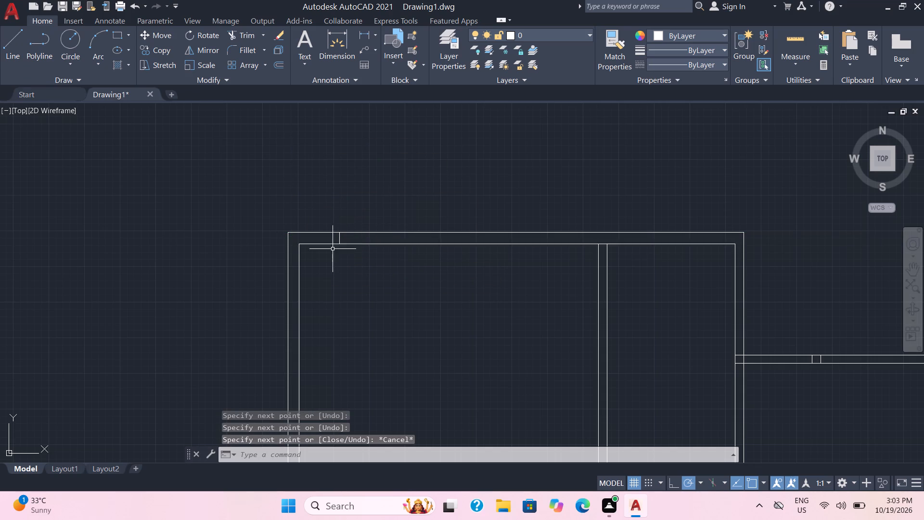
Offset the short line across the upper-left block's top outer wall by 2' to the right to mark the opening's other side.
key(o)
key(Return)
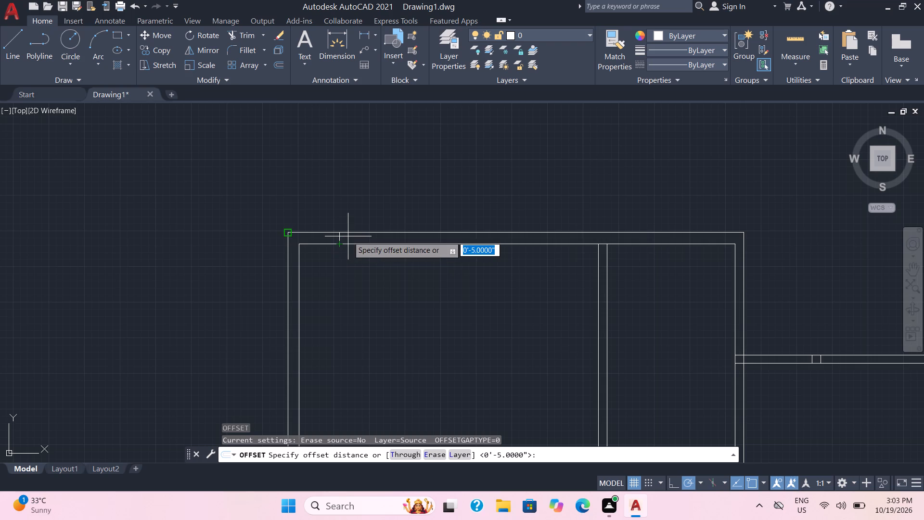
key(3)
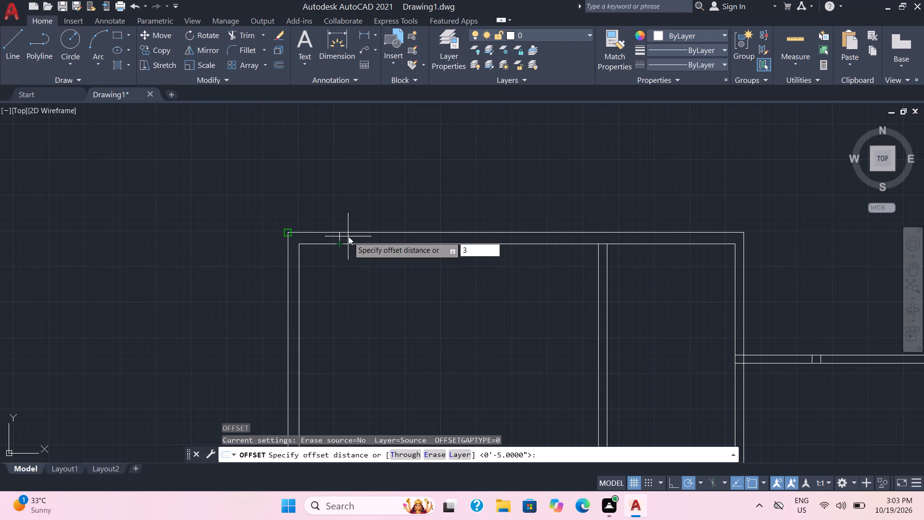
key(BackSpace)
key(2)
key(apostrophe)
key(Return)
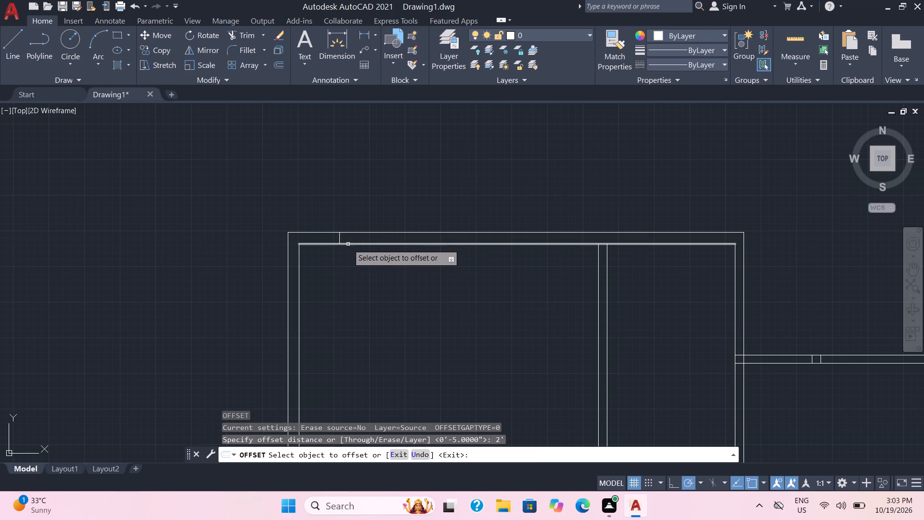
click(338, 238)
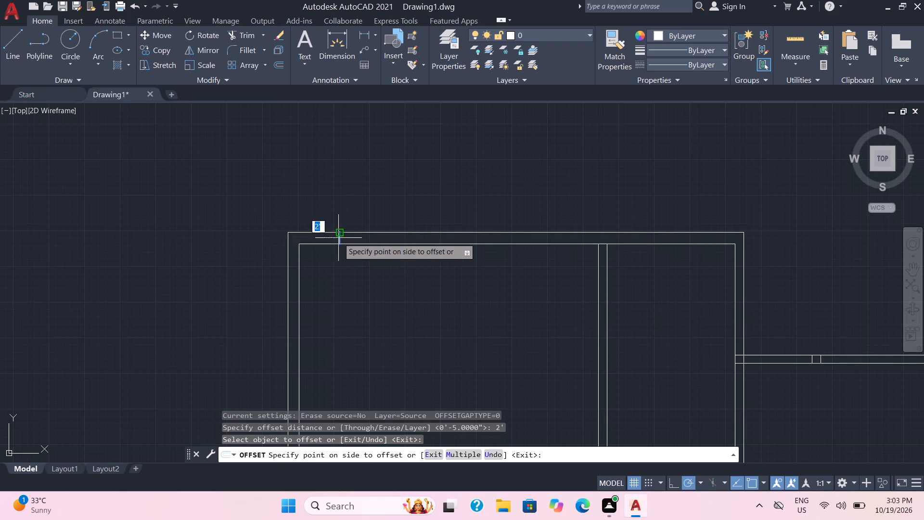
click(401, 236)
Draw a short line across the vertical partition inside the upper-left block, a little above the horizontal wall it meets.
scroll(435, 245, down, 2)
middle_drag(436, 274, 420, 253)
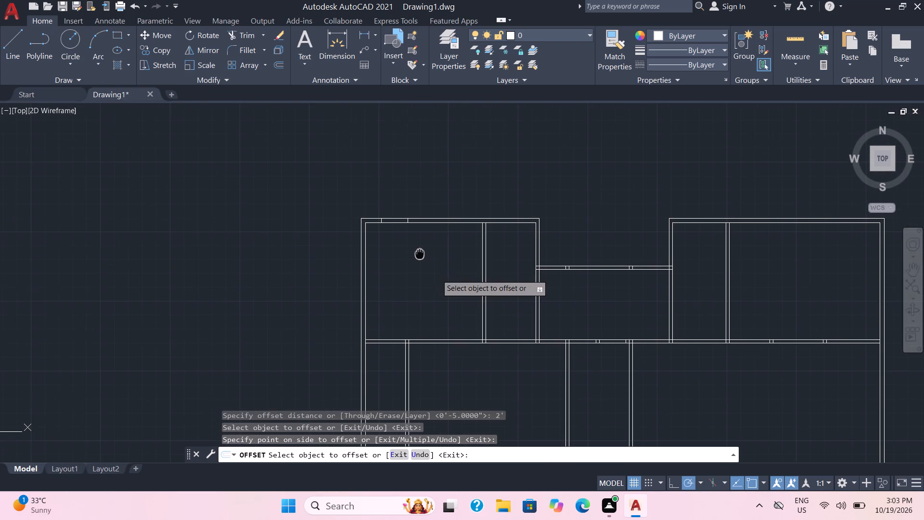
middle_drag(420, 253, 420, 252)
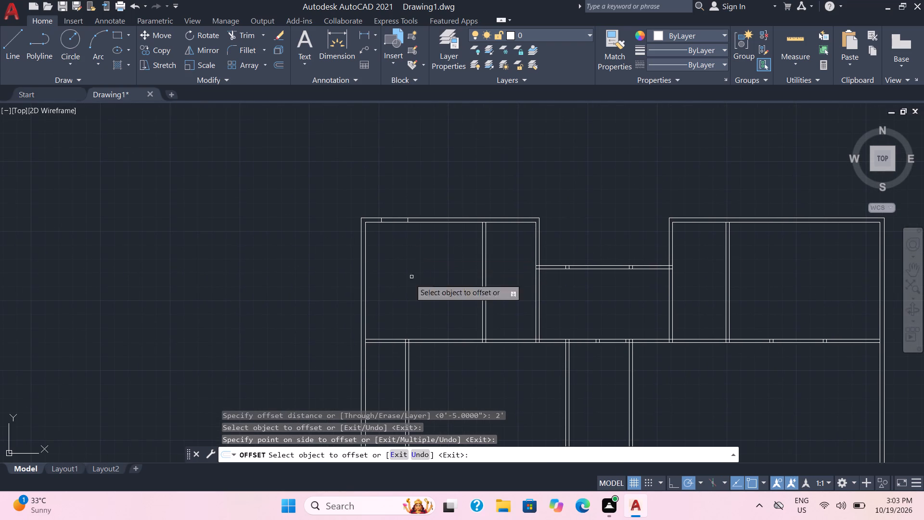
middle_drag(405, 305, 411, 274)
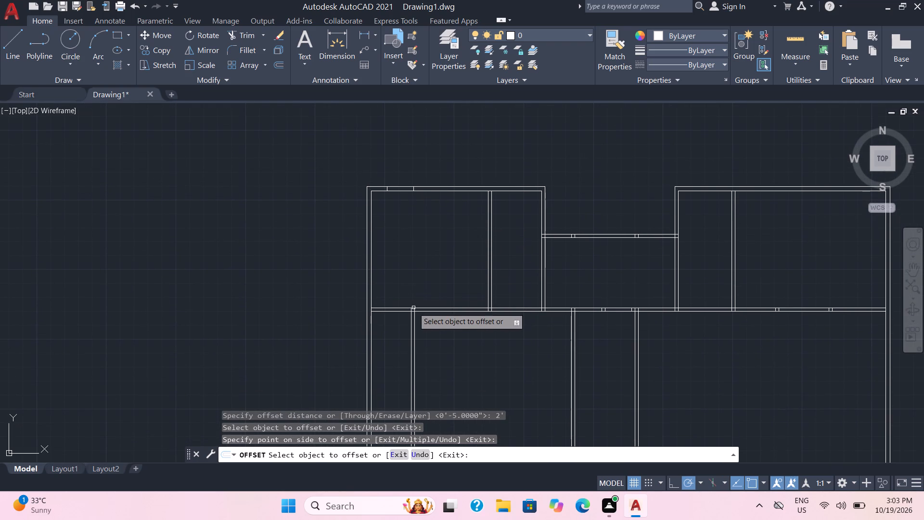
scroll(391, 314, up, 3)
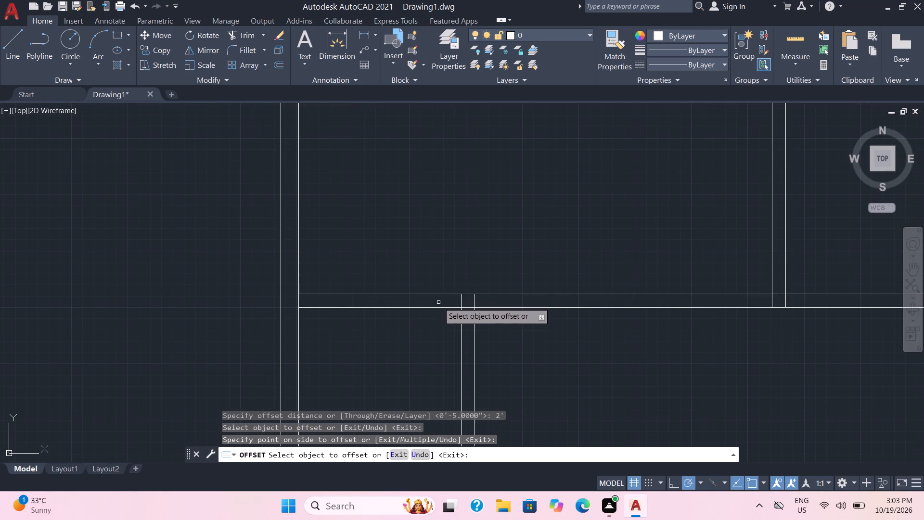
scroll(451, 212, down, 2)
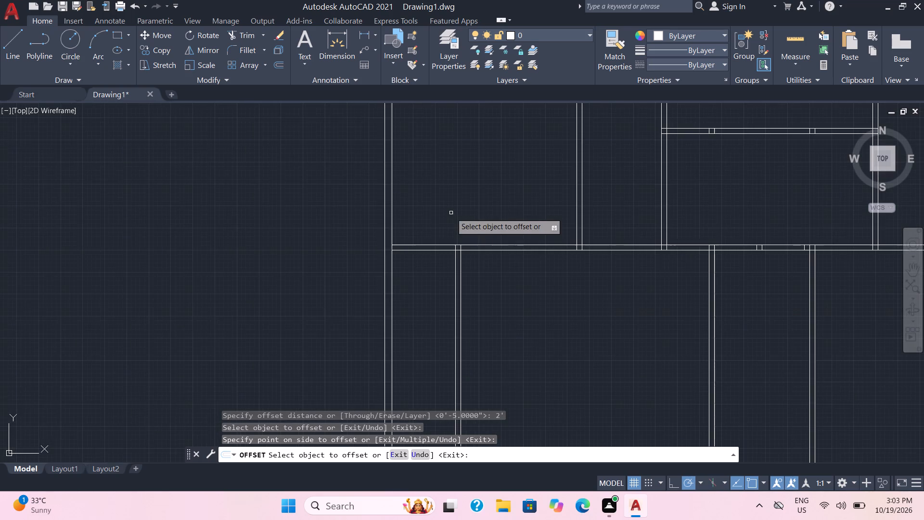
middle_drag(445, 202, 476, 293)
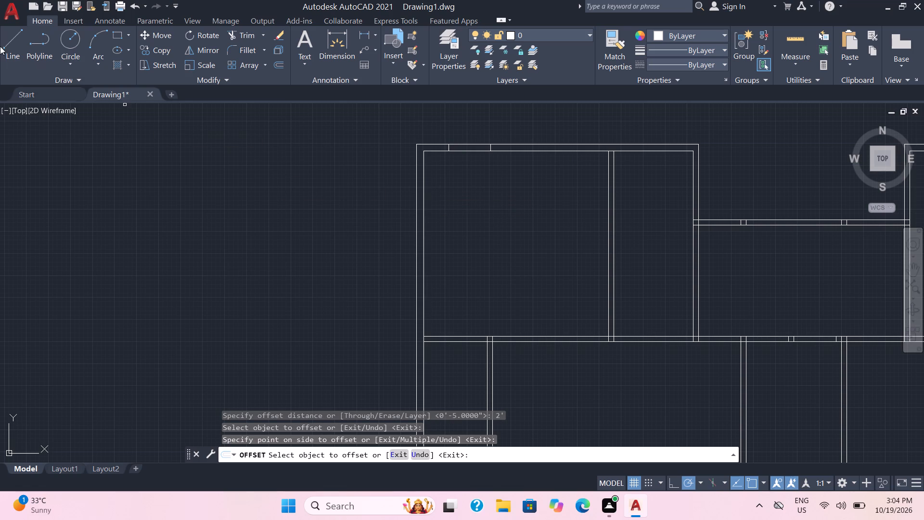
click(20, 42)
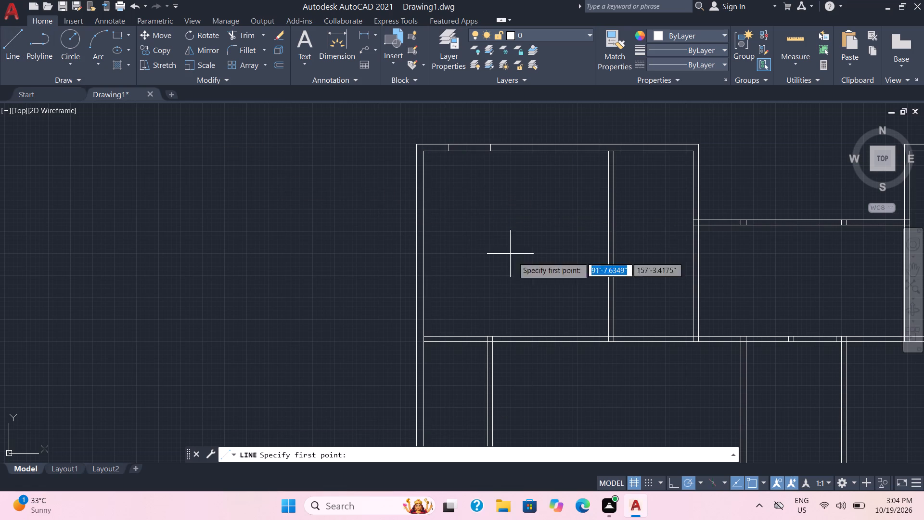
scroll(632, 284, up, 1)
middle_drag(635, 283, 581, 240)
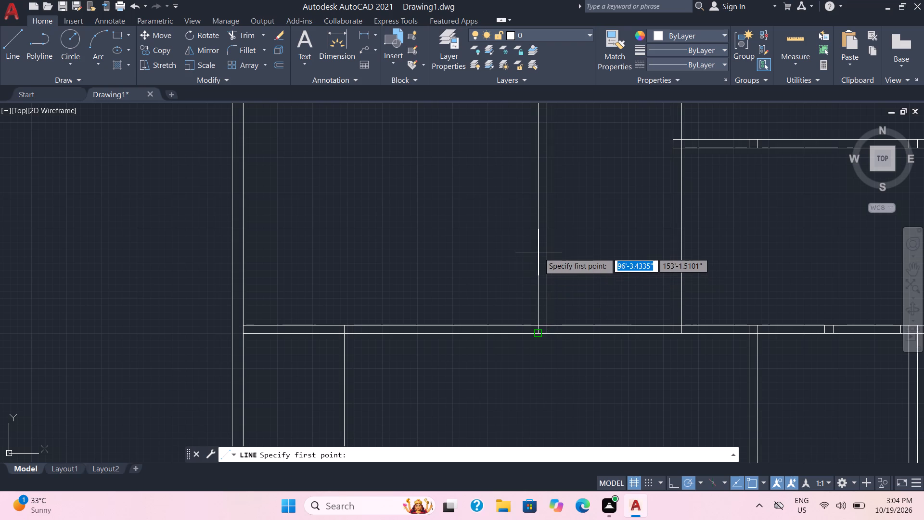
triple_click(539, 251)
double_click(547, 249)
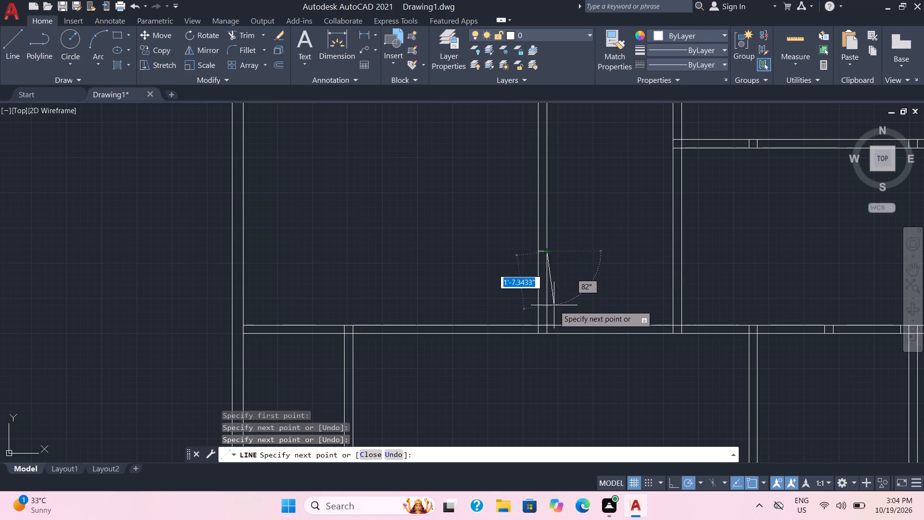
key(Escape)
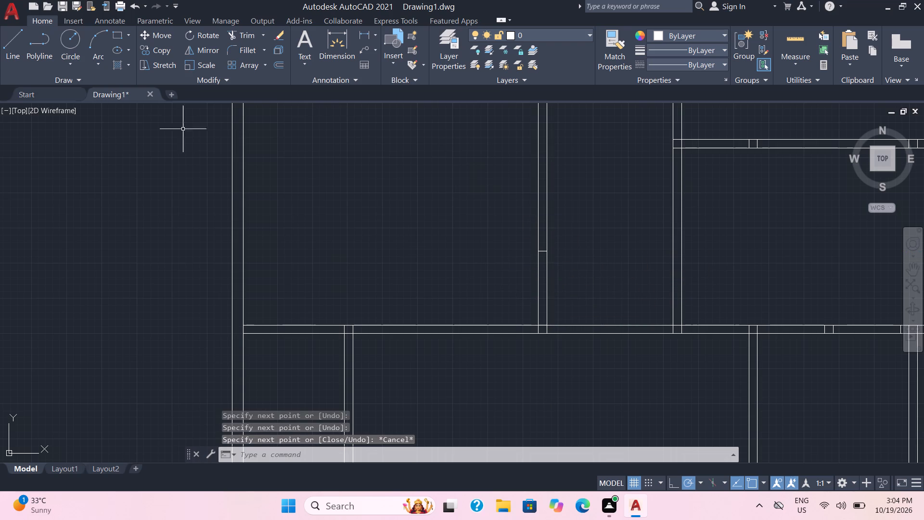
click(9, 41)
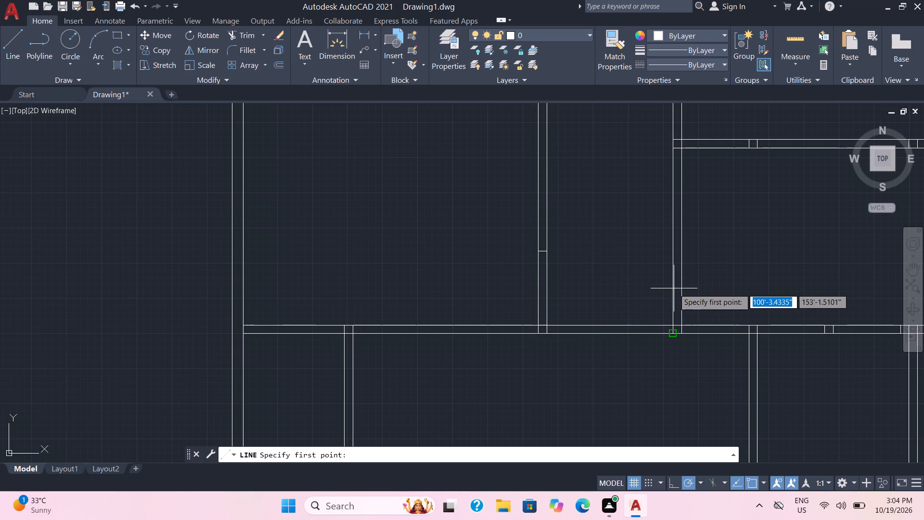
key(Escape)
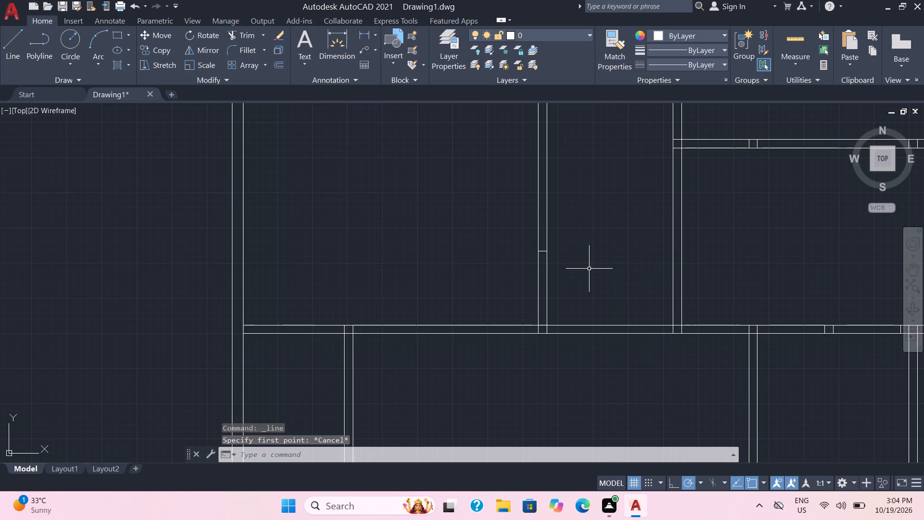
Offset the short line across the upper-left block's partition 2' downward toward the horizontal wall.
key(o)
key(Return)
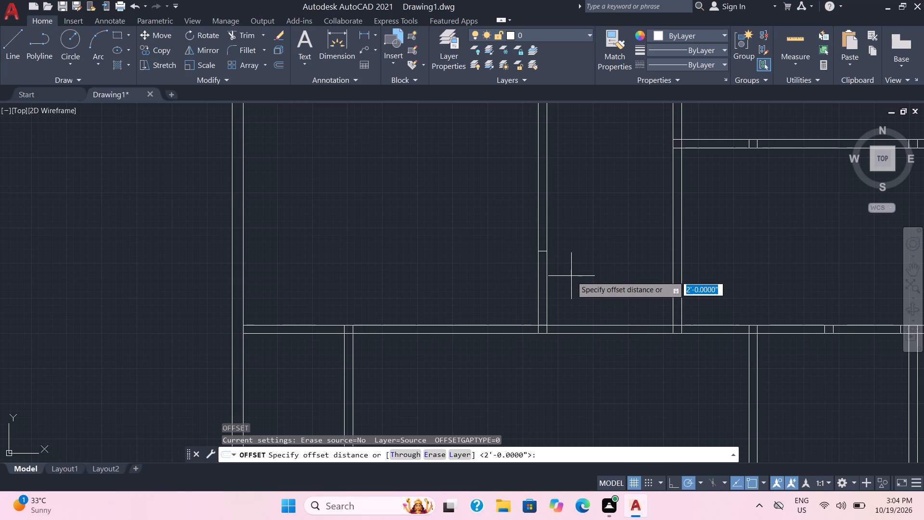
key(3)
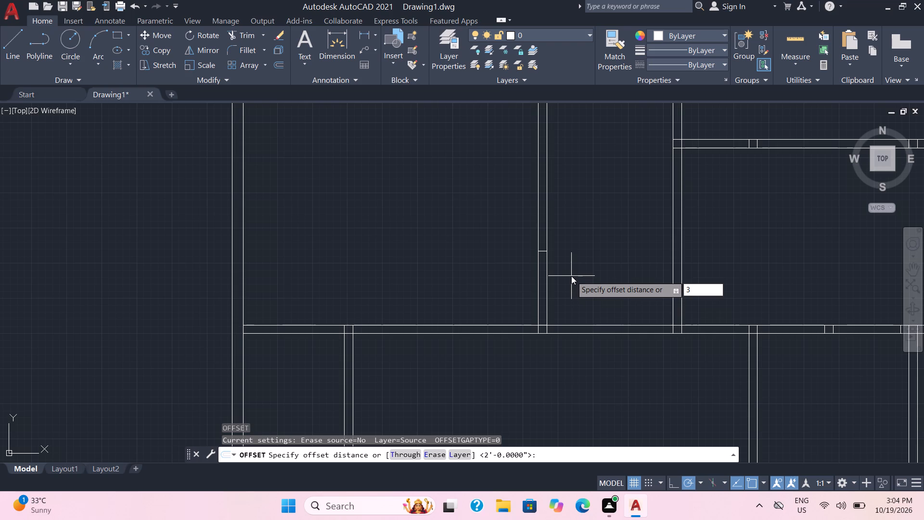
key(apostrophe)
key(Return)
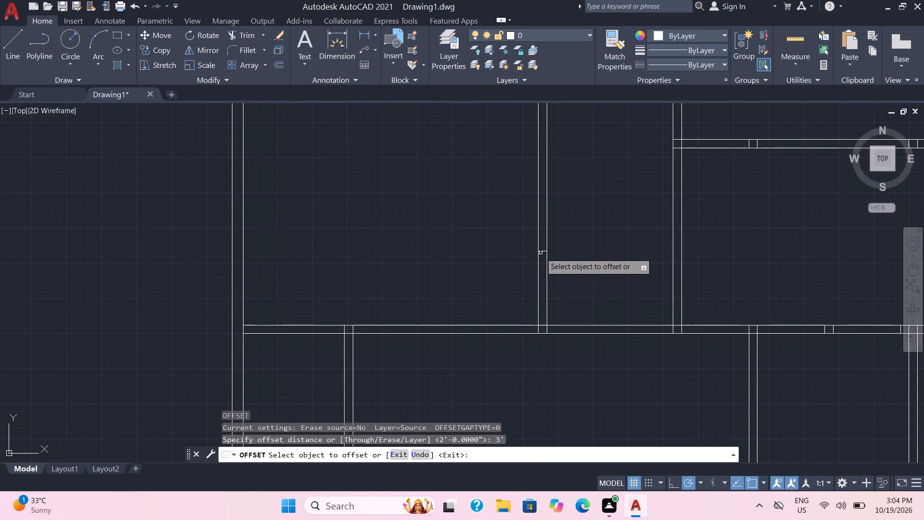
click(542, 252)
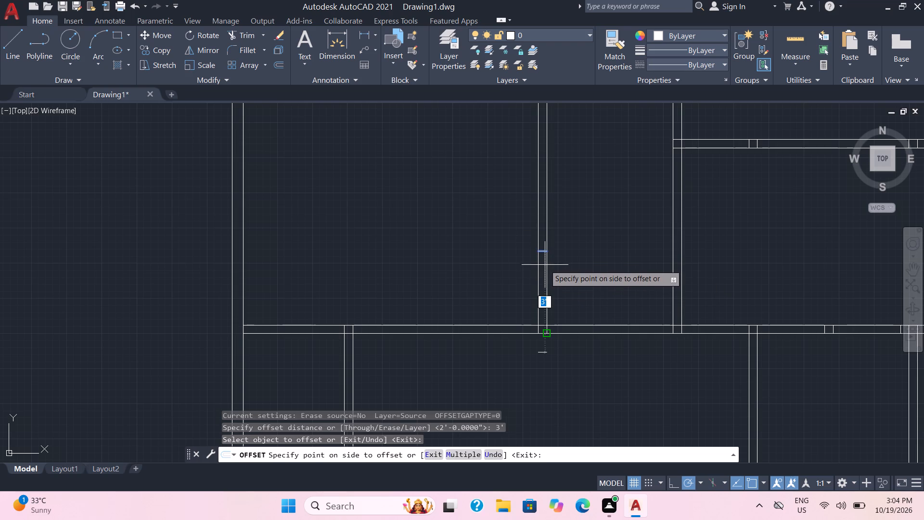
key(2)
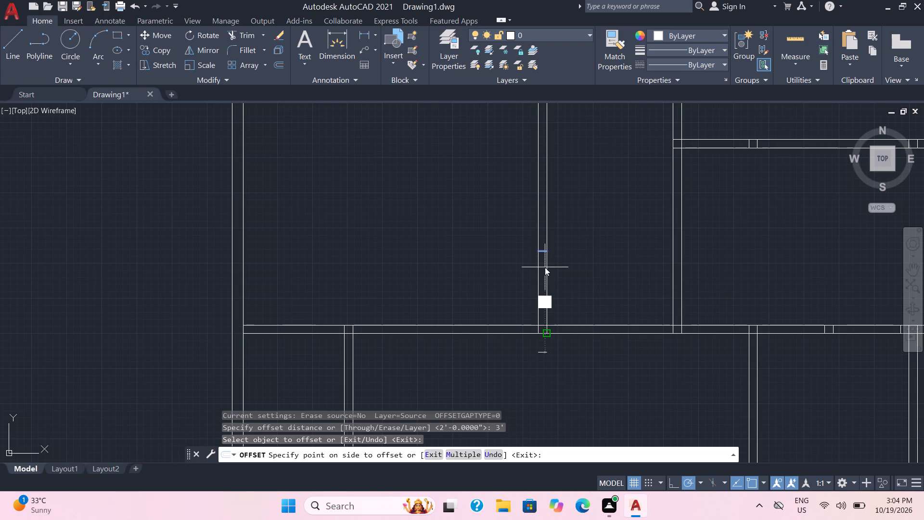
key(apostrophe)
key(Return)
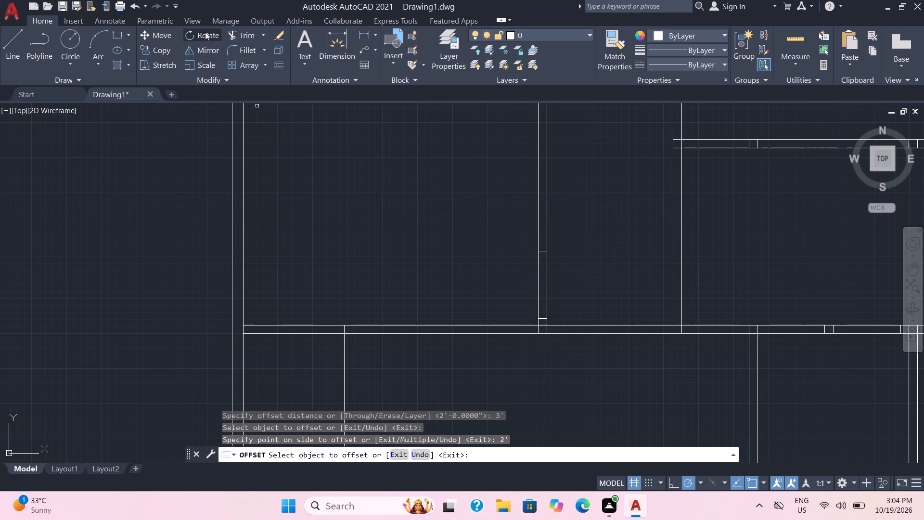
Trim the partition's left line between the two opening marks.
click(235, 33)
drag(540, 271, 545, 271)
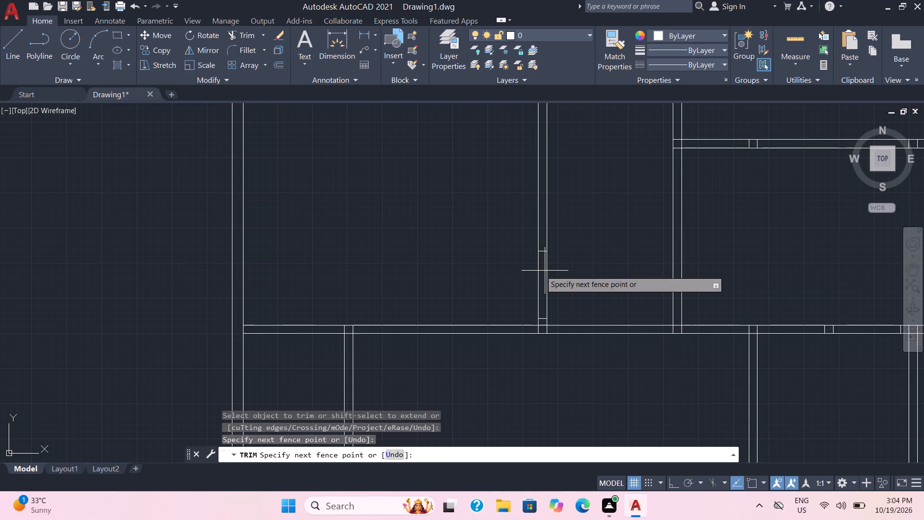
drag(545, 271, 531, 275)
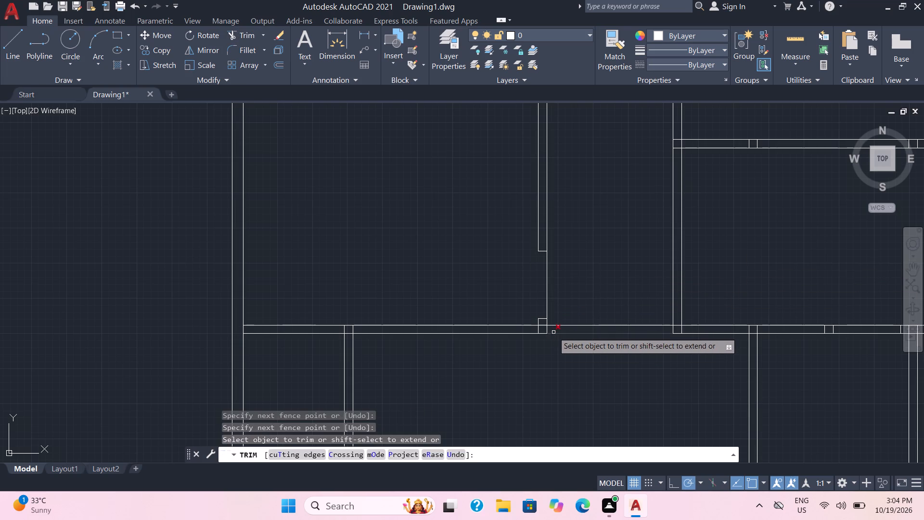
Trim the overlapping wall lines where this partition and the lower-left vertical partition meet the horizontal wall, and end the Trim command.
scroll(554, 330, up, 3)
drag(542, 329, 450, 321)
drag(510, 325, 510, 307)
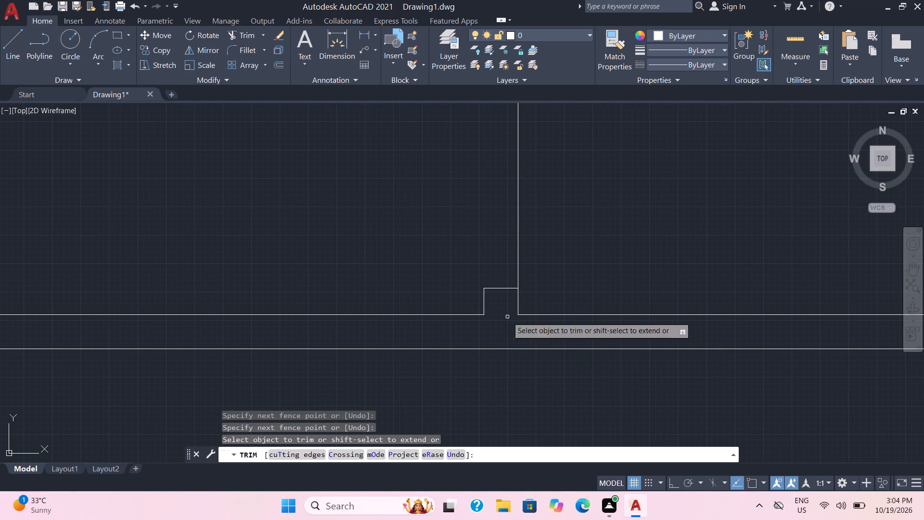
scroll(624, 287, down, 2)
middle_drag(623, 270, 614, 278)
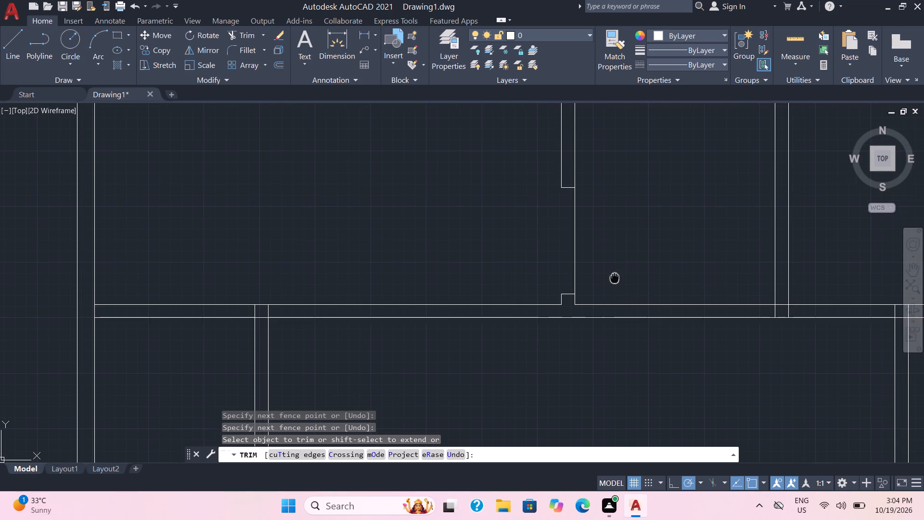
scroll(341, 305, up, 1)
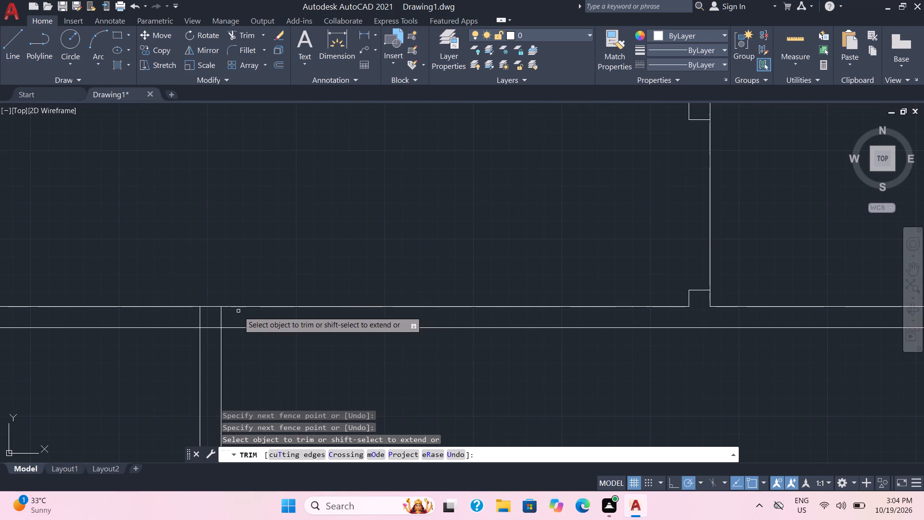
drag(238, 311, 210, 337)
scroll(285, 274, down, 2)
middle_drag(305, 258, 323, 244)
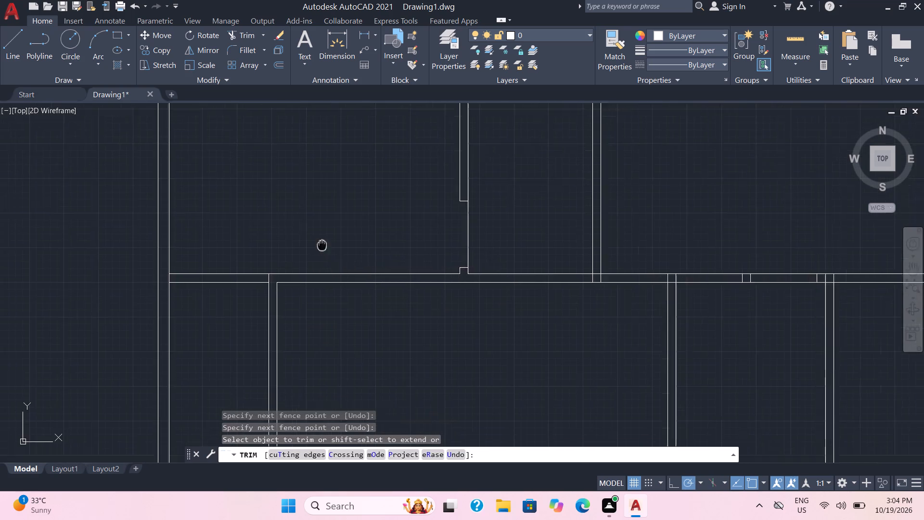
middle_drag(323, 244, 410, 207)
scroll(342, 318, down, 1)
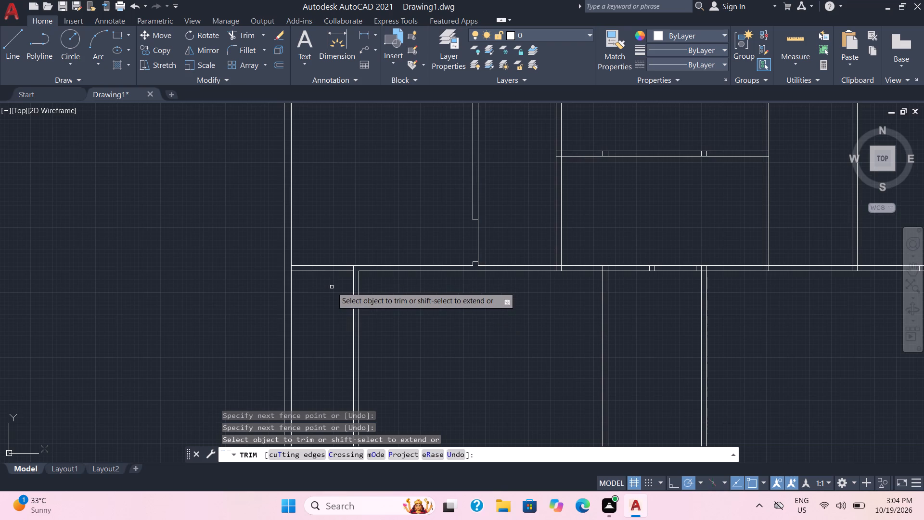
scroll(330, 288, down, 1)
middle_drag(330, 288, 338, 250)
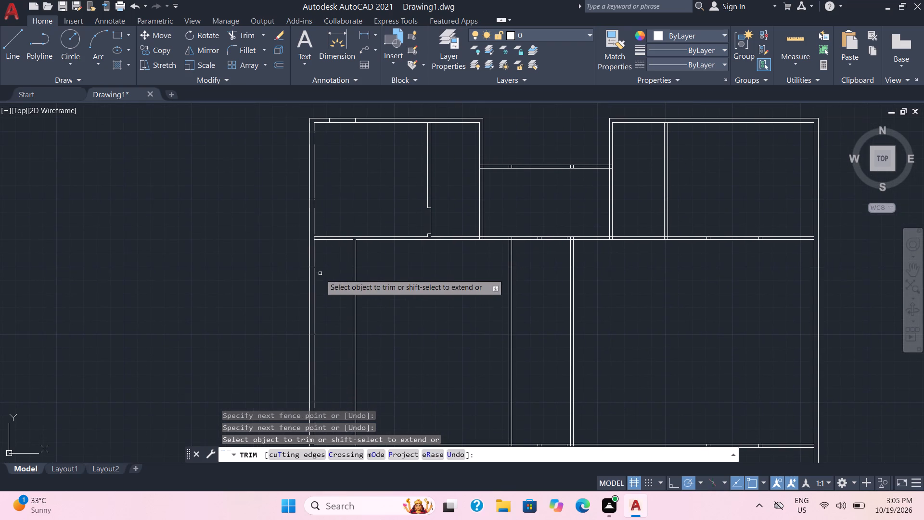
key(Escape)
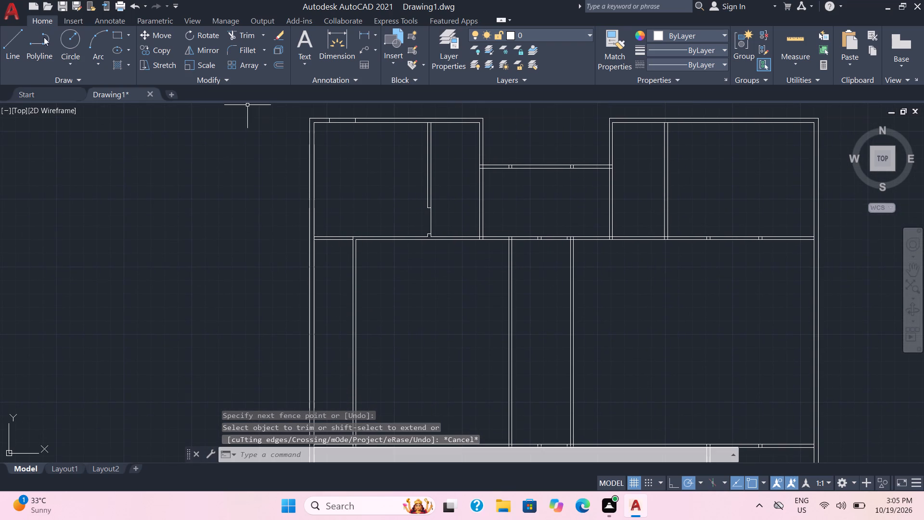
Draw a short line across the left outer wall, level with the upper line of the horizontal wall that meets it.
click(14, 36)
scroll(277, 275, up, 1)
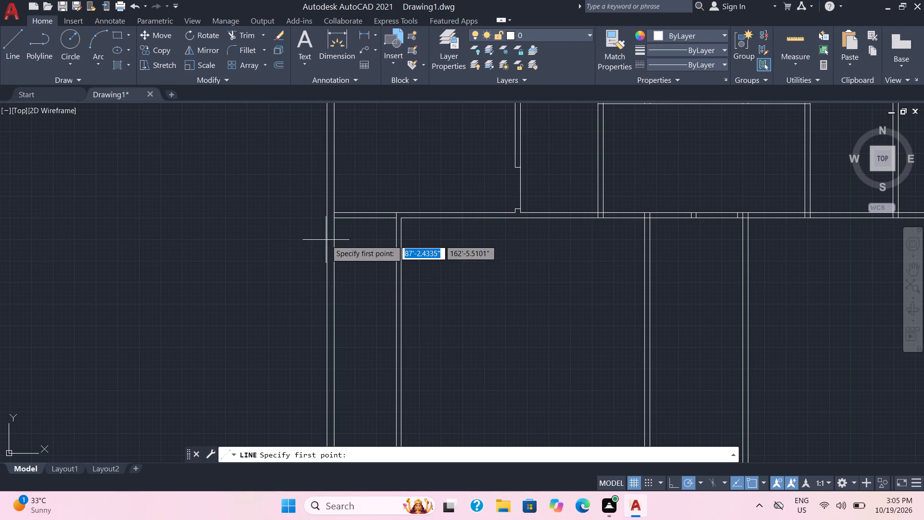
double_click(334, 211)
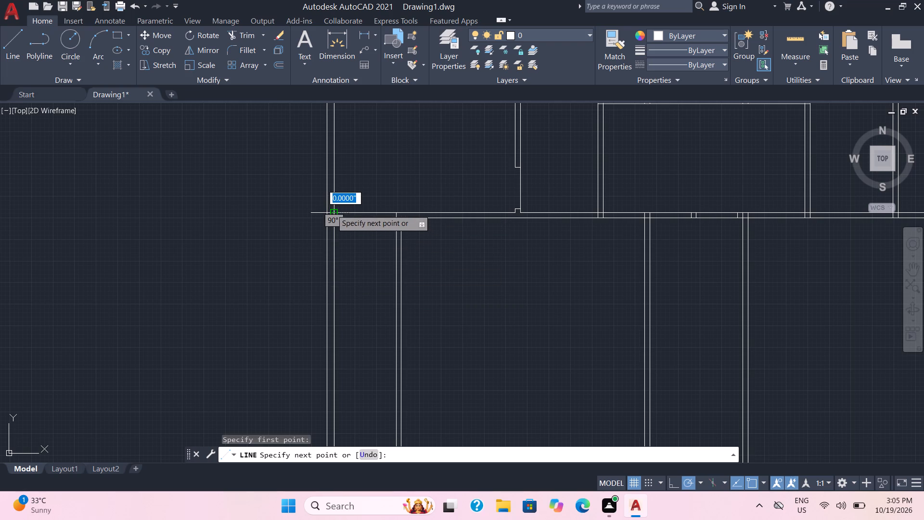
double_click(326, 212)
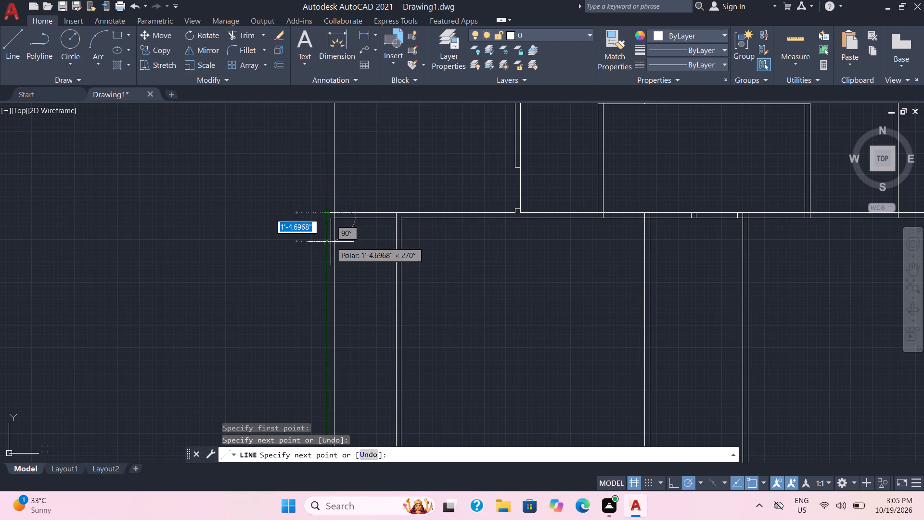
key(Escape)
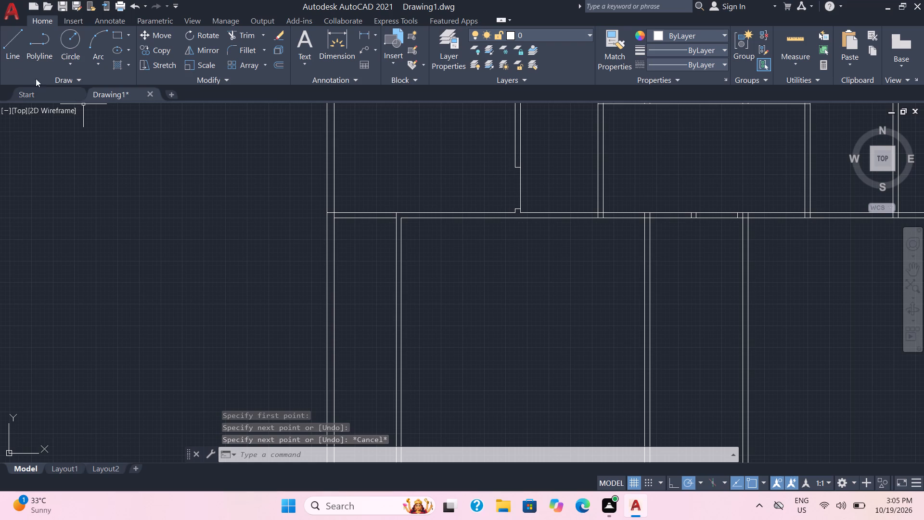
Draw a second short line across the left outer wall, a little below the horizontal wall junction.
key(space)
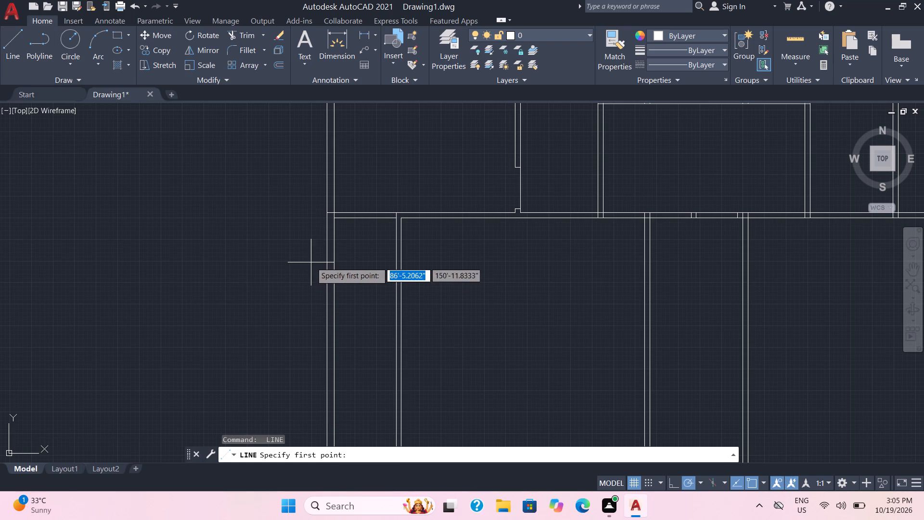
triple_click(327, 258)
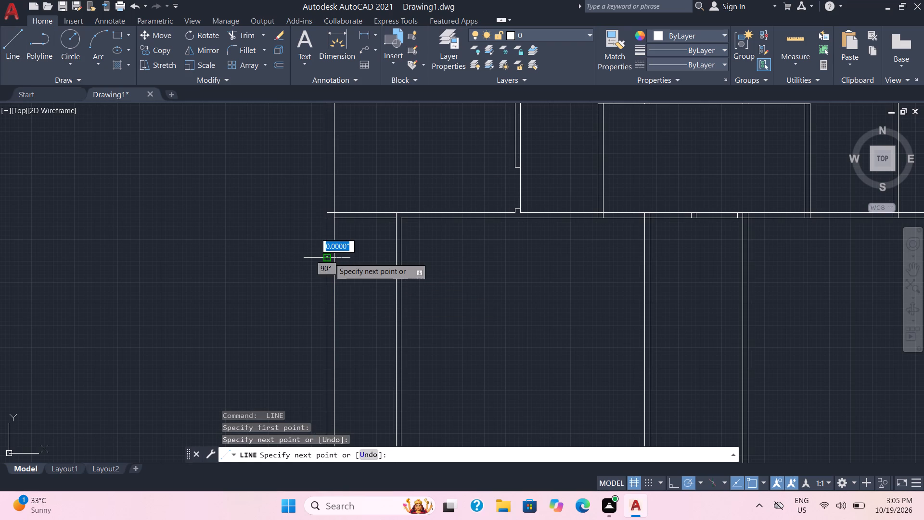
triple_click(332, 257)
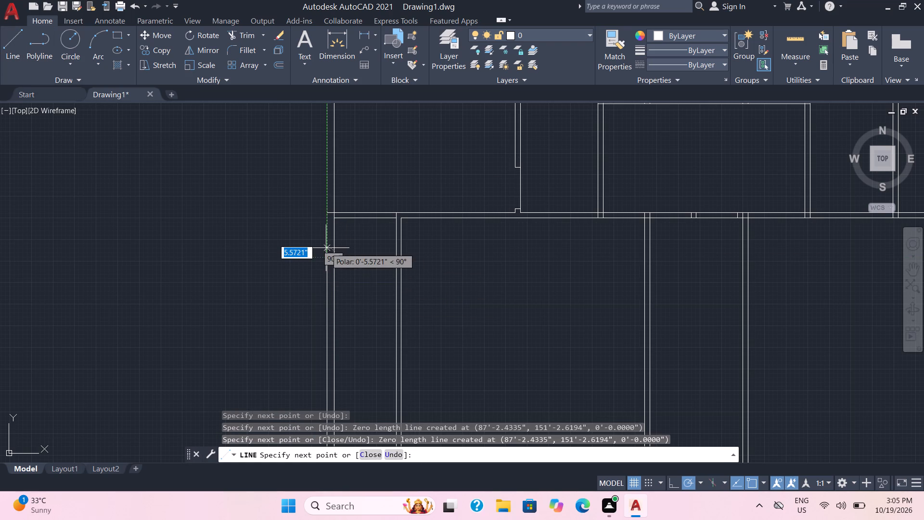
double_click(337, 254)
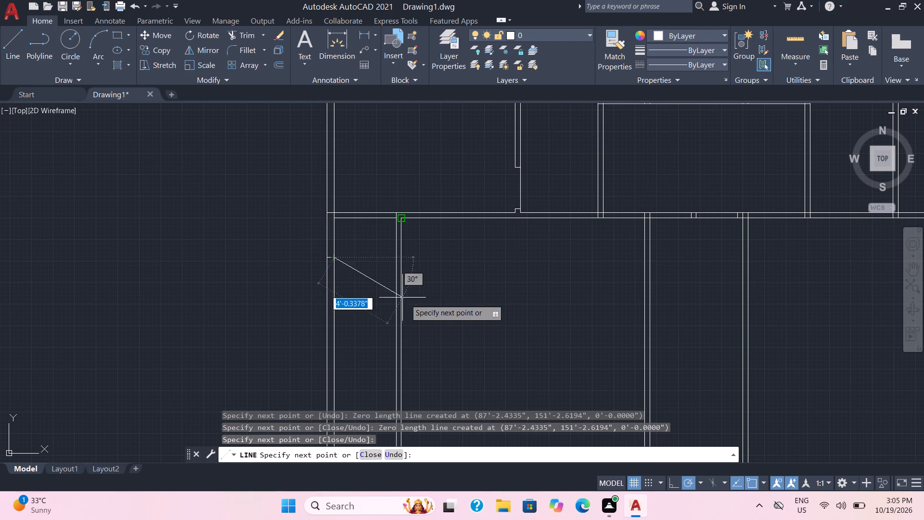
key(Escape)
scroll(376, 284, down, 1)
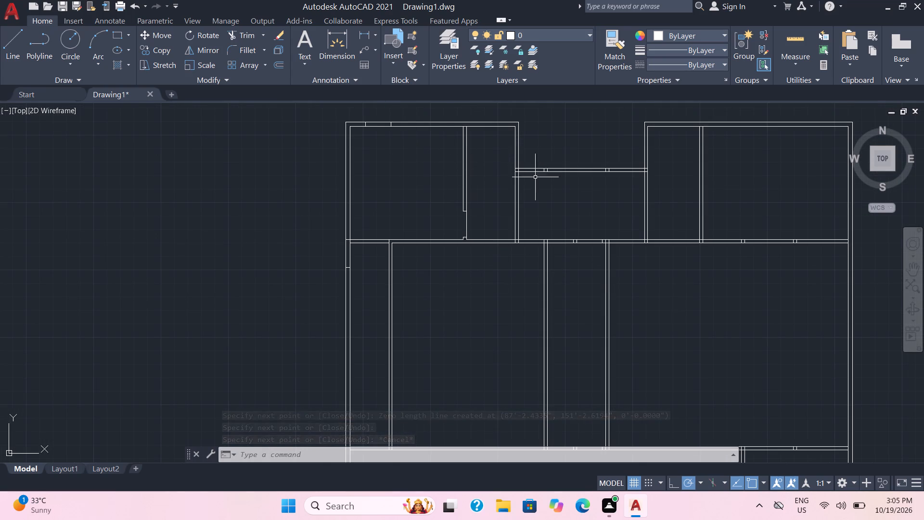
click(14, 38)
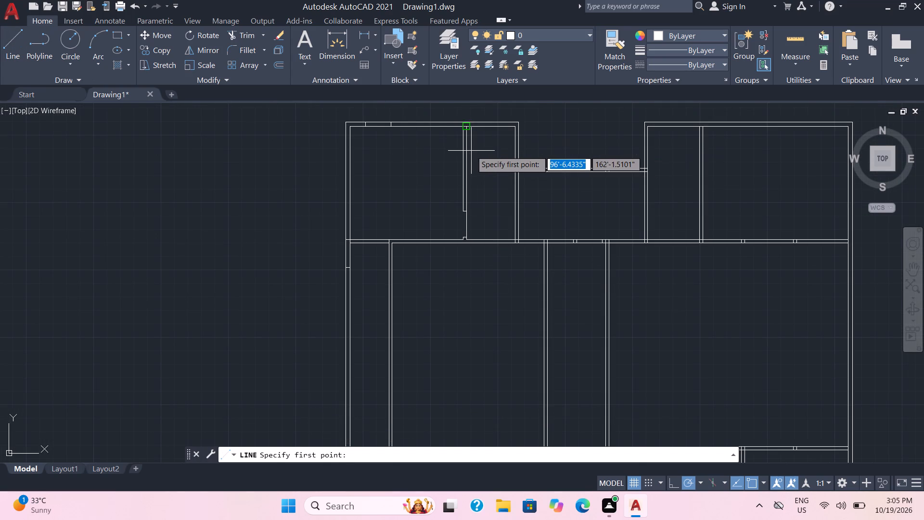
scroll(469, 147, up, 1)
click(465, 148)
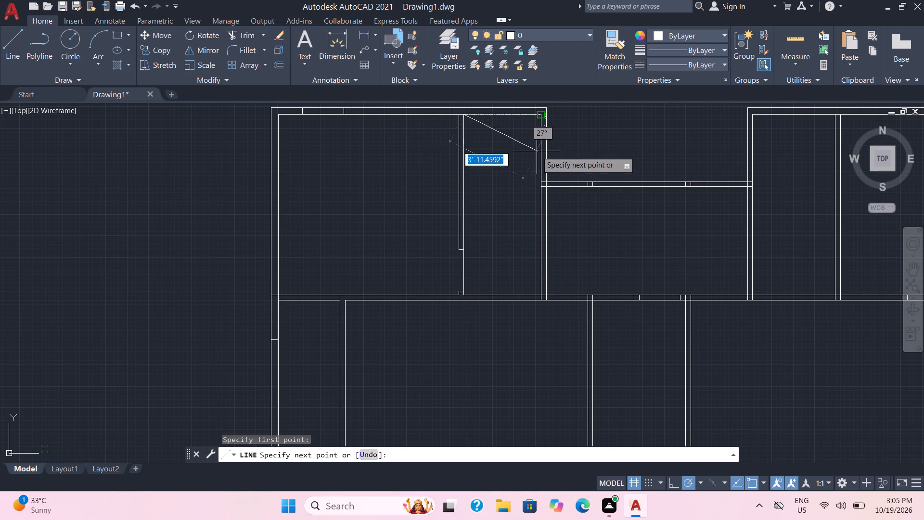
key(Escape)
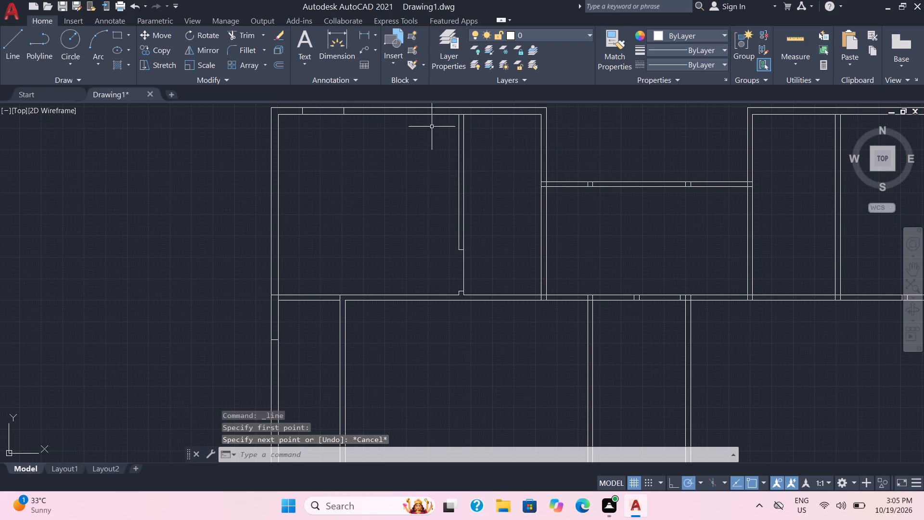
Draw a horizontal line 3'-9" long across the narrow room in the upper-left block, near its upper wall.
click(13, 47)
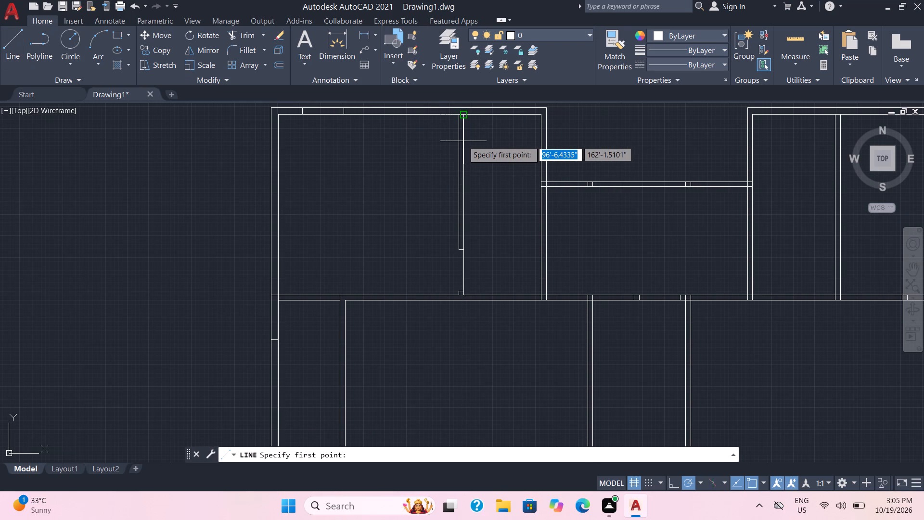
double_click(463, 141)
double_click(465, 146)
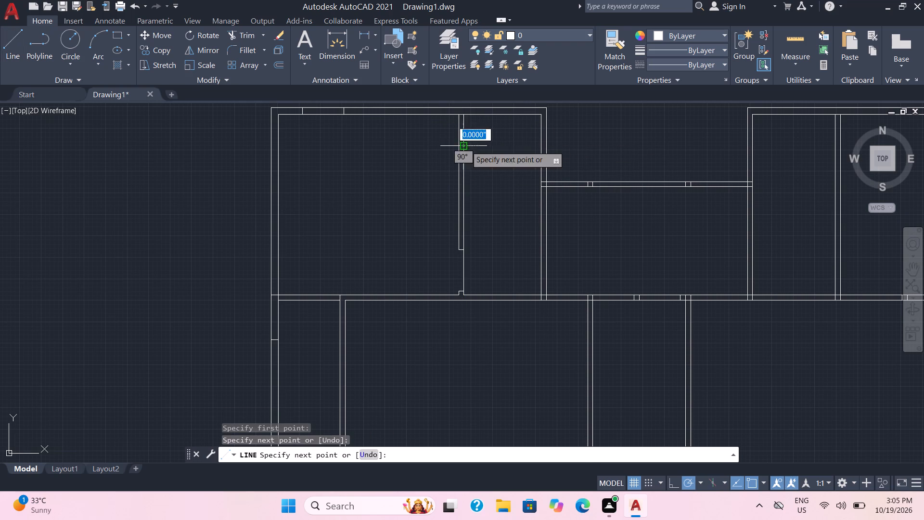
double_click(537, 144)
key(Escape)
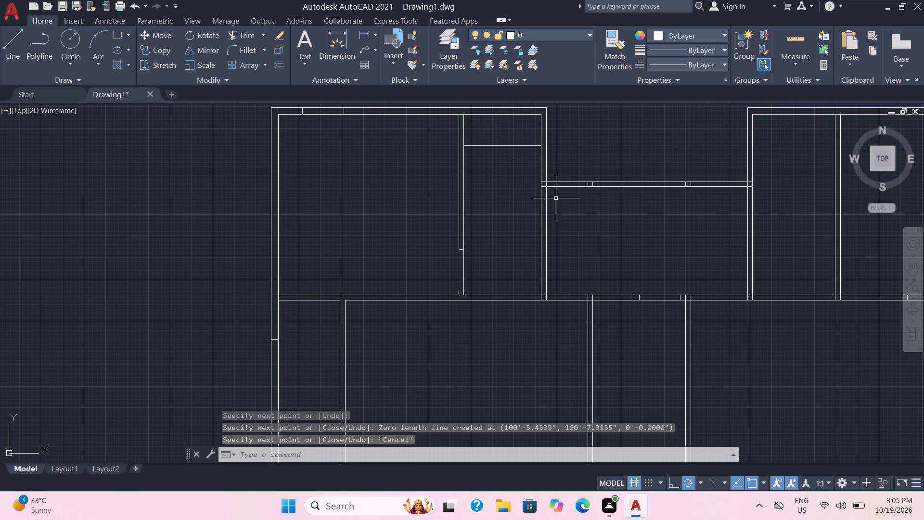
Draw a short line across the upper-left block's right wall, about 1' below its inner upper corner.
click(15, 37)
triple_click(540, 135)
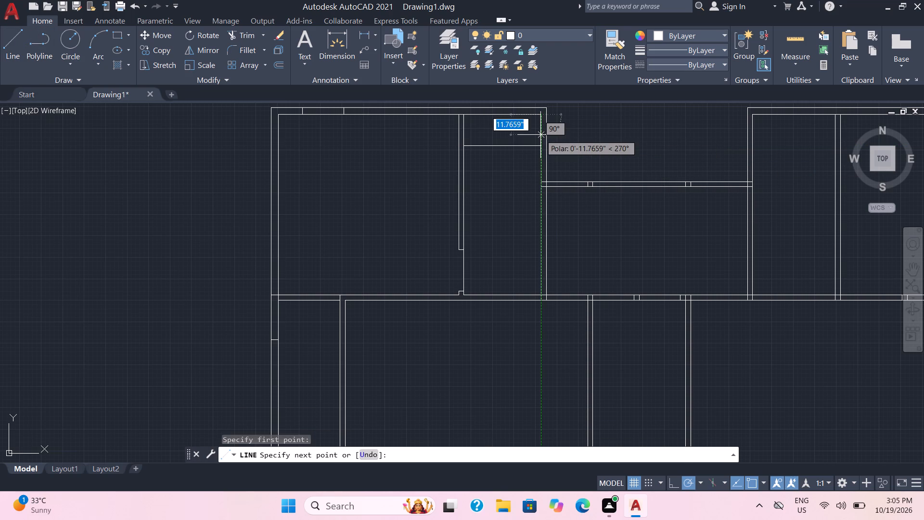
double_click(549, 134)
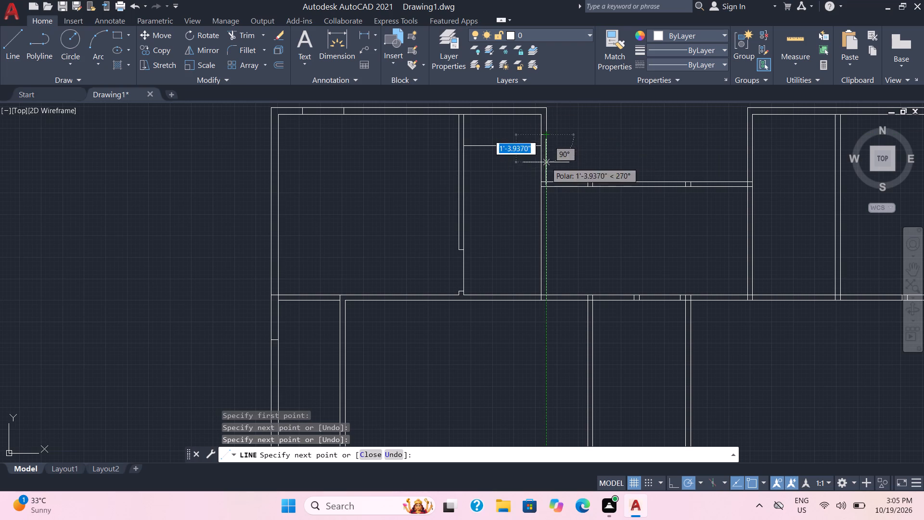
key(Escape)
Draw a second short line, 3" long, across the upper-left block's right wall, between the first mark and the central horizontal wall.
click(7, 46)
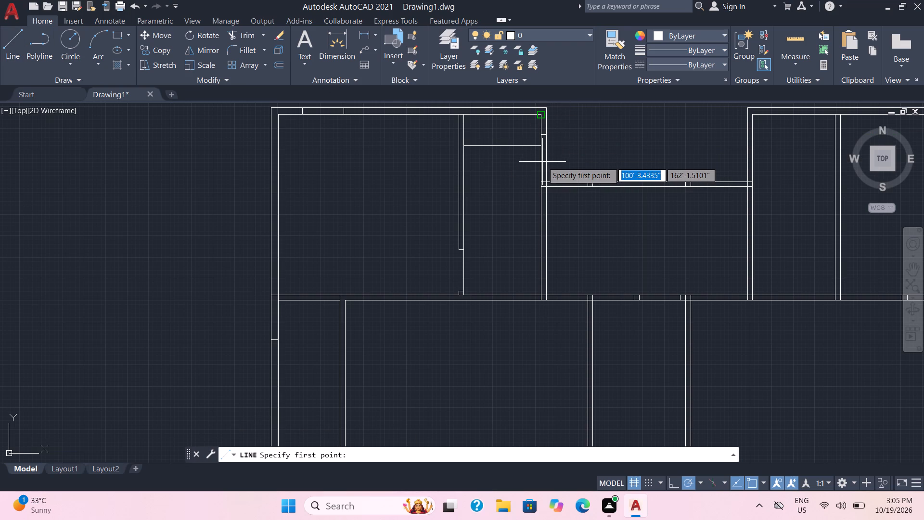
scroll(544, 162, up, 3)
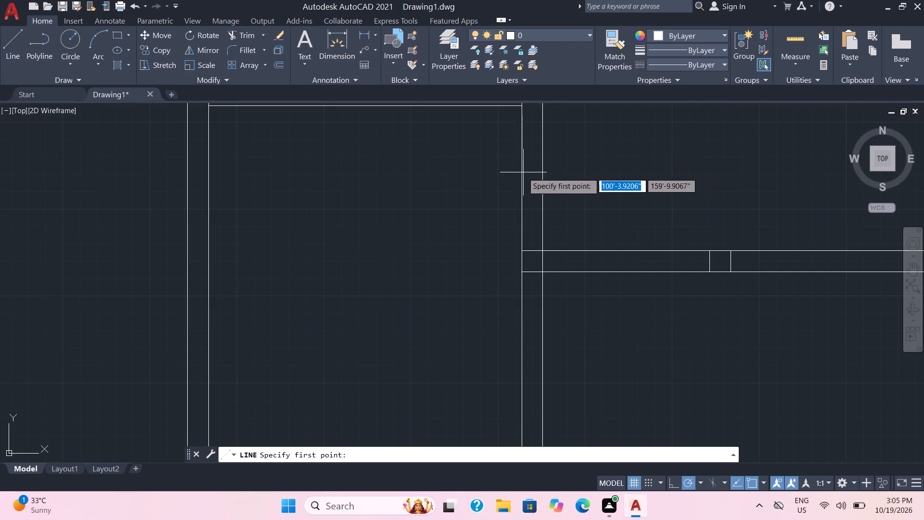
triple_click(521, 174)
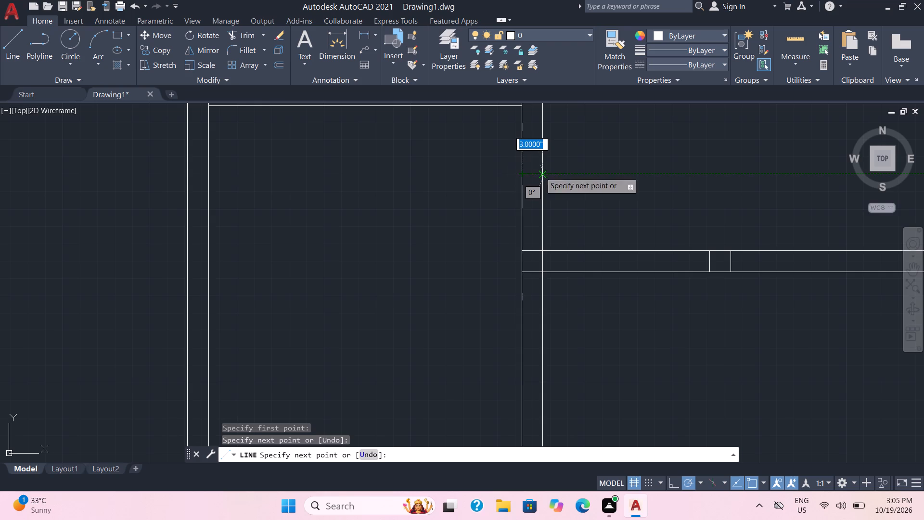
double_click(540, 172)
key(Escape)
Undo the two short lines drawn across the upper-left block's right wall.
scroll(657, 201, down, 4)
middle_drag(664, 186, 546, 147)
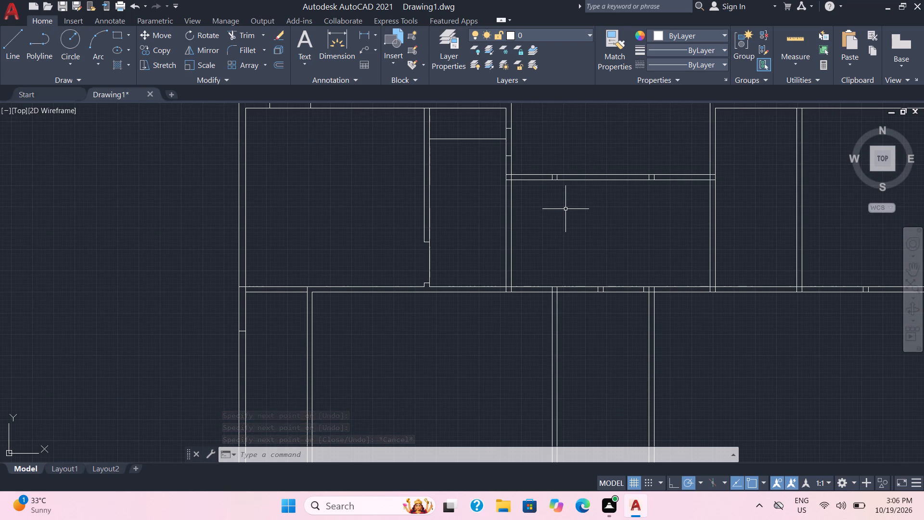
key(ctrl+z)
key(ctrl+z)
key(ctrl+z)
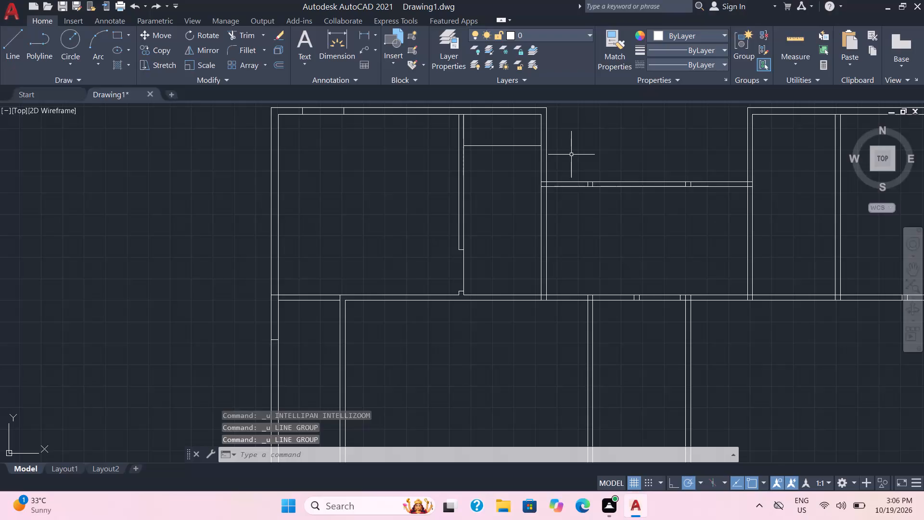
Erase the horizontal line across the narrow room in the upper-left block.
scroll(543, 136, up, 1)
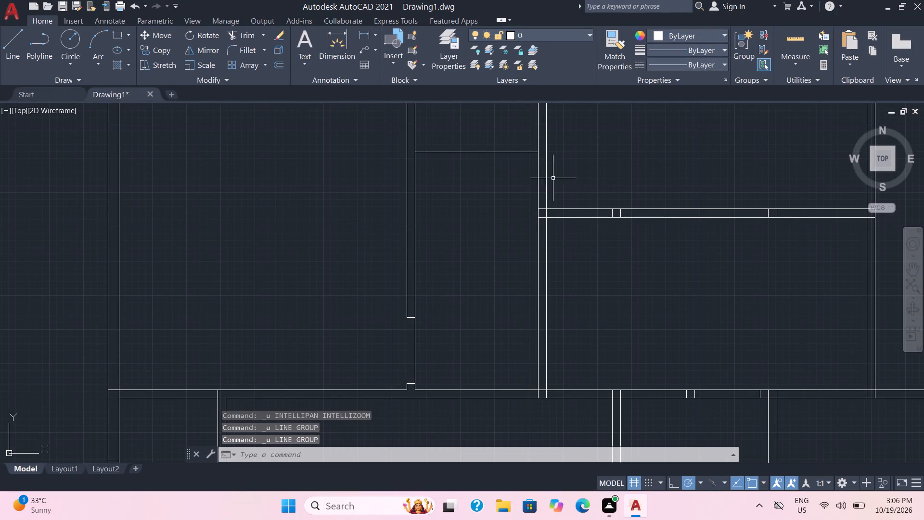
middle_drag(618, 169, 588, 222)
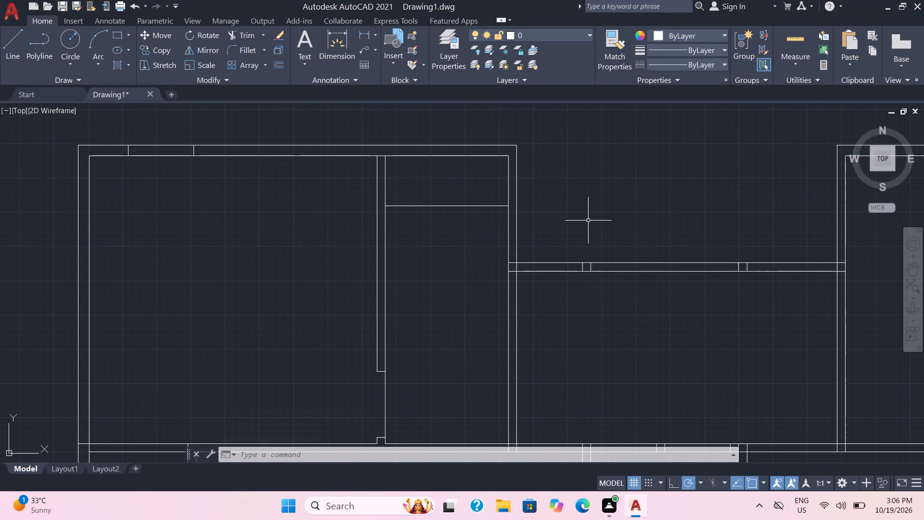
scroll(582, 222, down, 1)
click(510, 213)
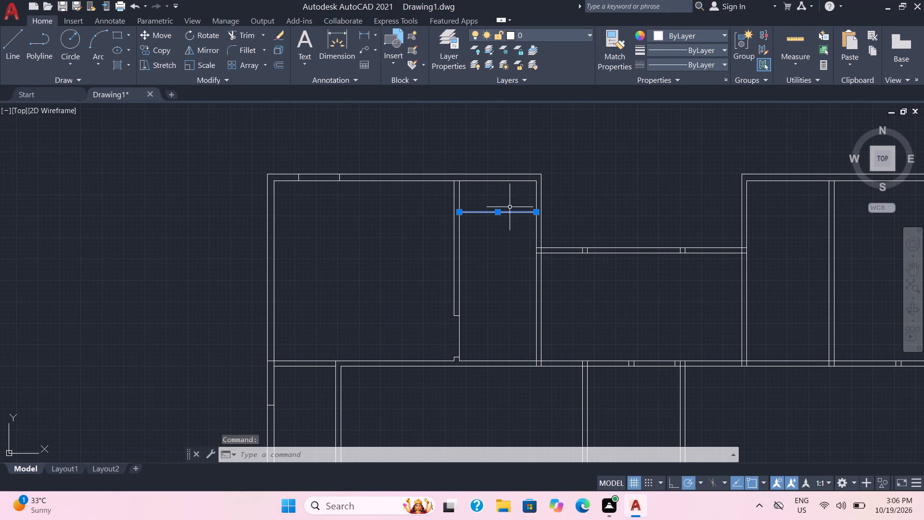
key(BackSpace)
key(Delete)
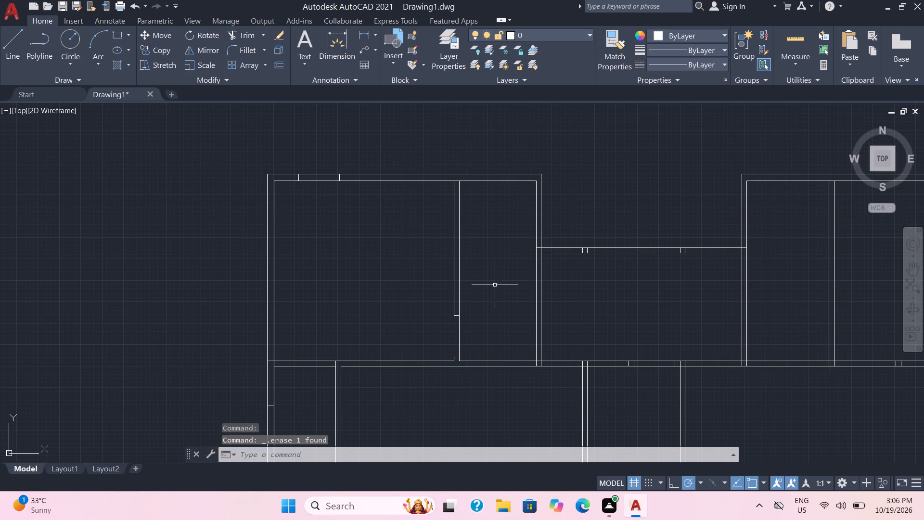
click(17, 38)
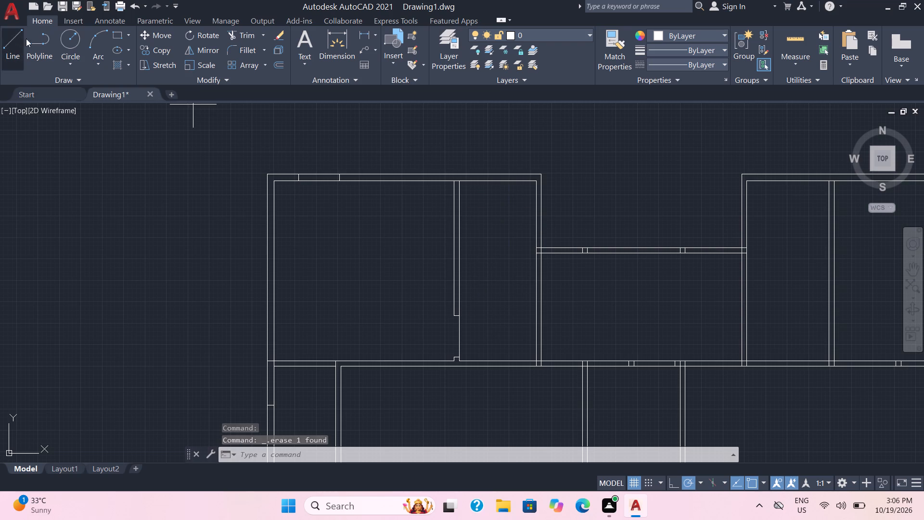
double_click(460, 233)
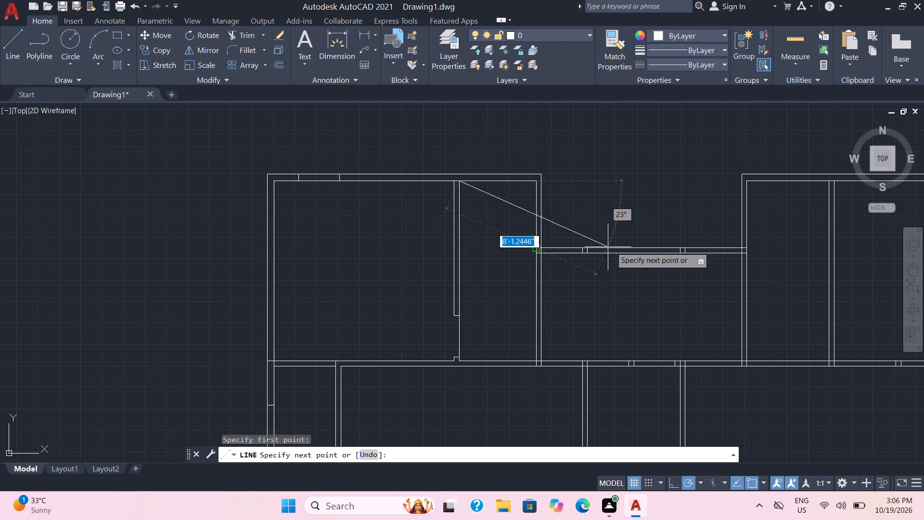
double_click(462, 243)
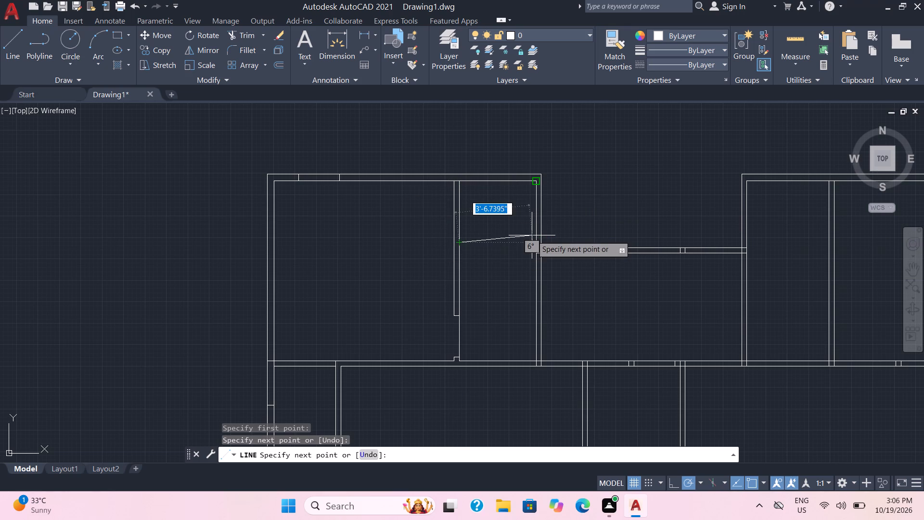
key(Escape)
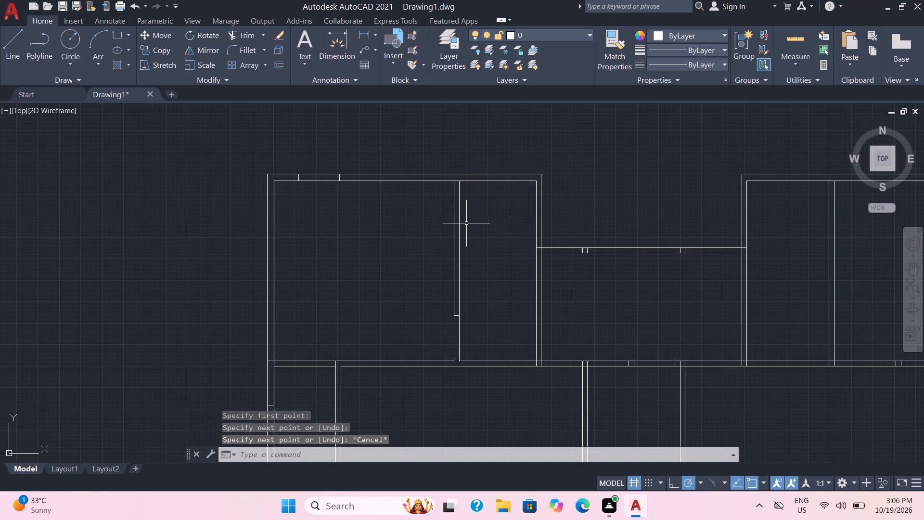
Draw a horizontal line across the upper-left block's narrow room, from the partition to the right wall, slightly above the central wall's level.
click(21, 38)
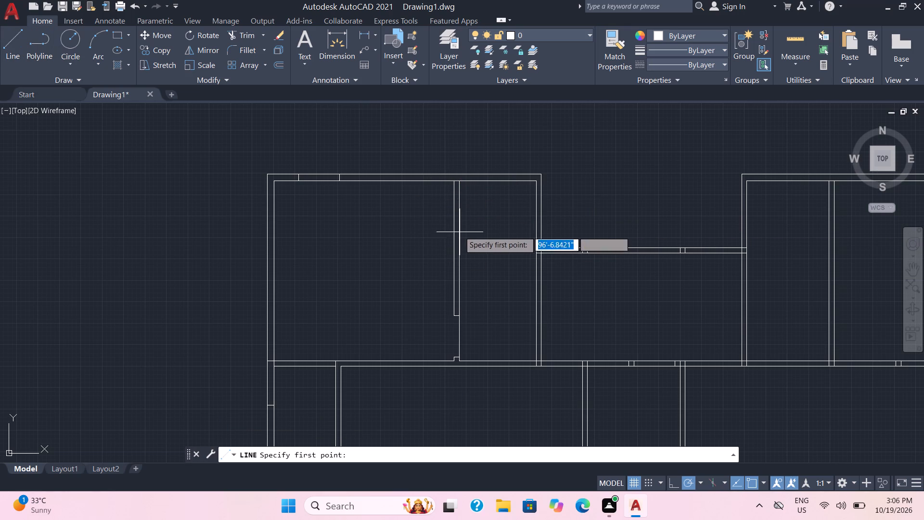
double_click(459, 225)
double_click(459, 225)
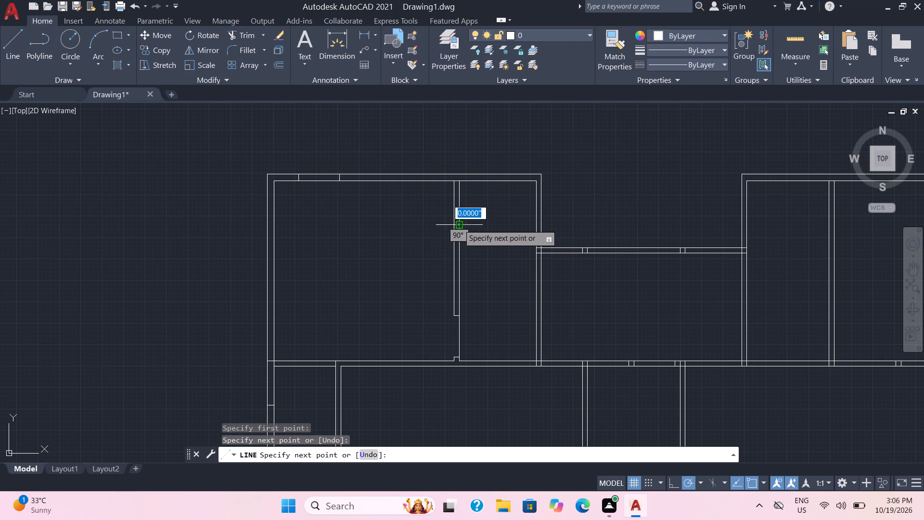
double_click(535, 230)
key(Escape)
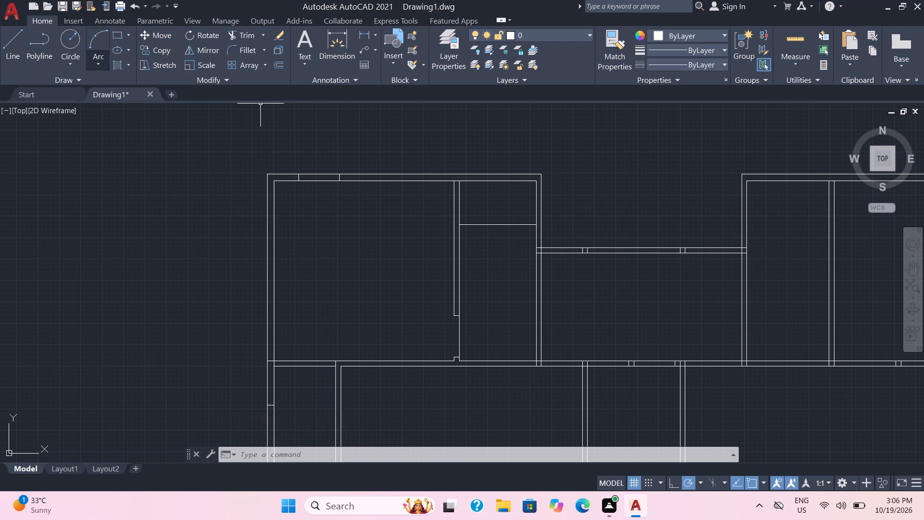
Trim wall lines around the junction of the upper-left block's right wall and the central horizontal wall.
click(243, 35)
scroll(599, 312, up, 2)
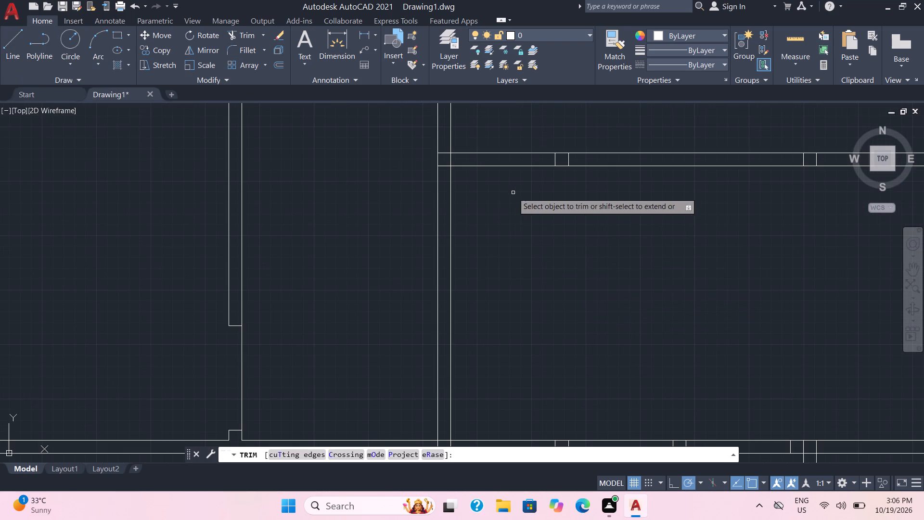
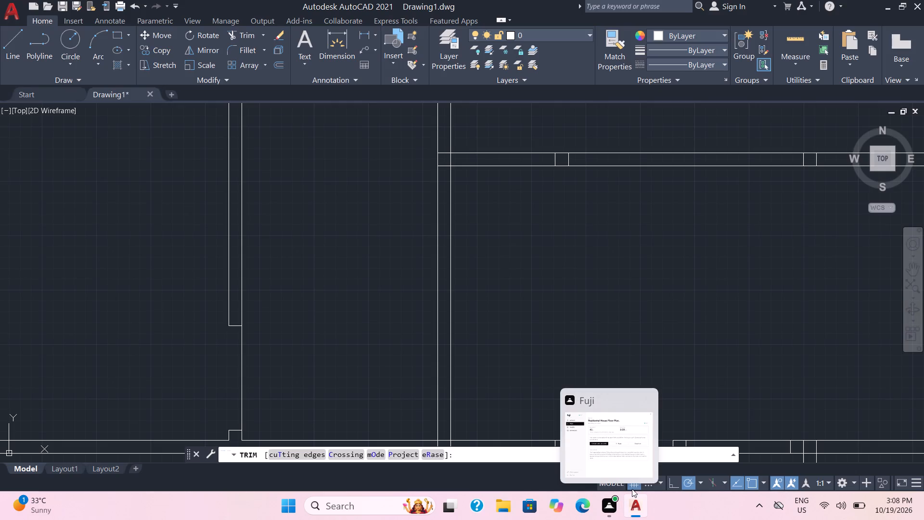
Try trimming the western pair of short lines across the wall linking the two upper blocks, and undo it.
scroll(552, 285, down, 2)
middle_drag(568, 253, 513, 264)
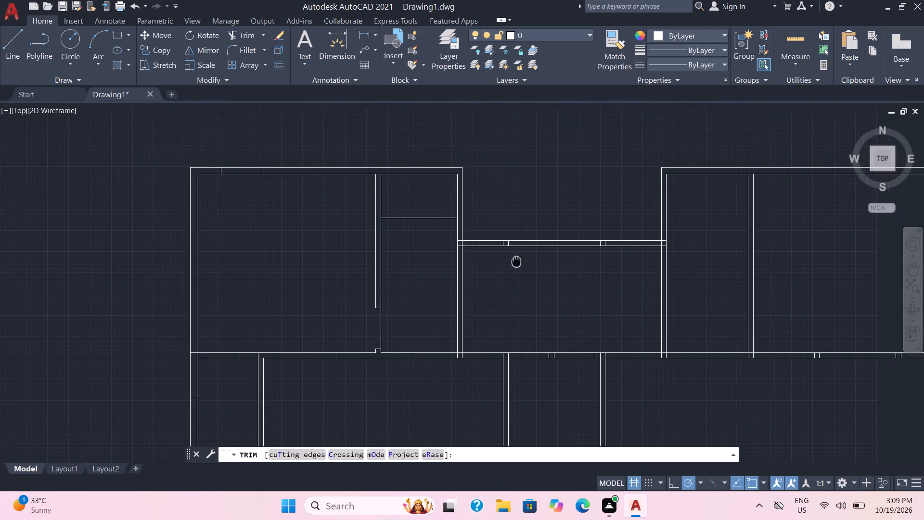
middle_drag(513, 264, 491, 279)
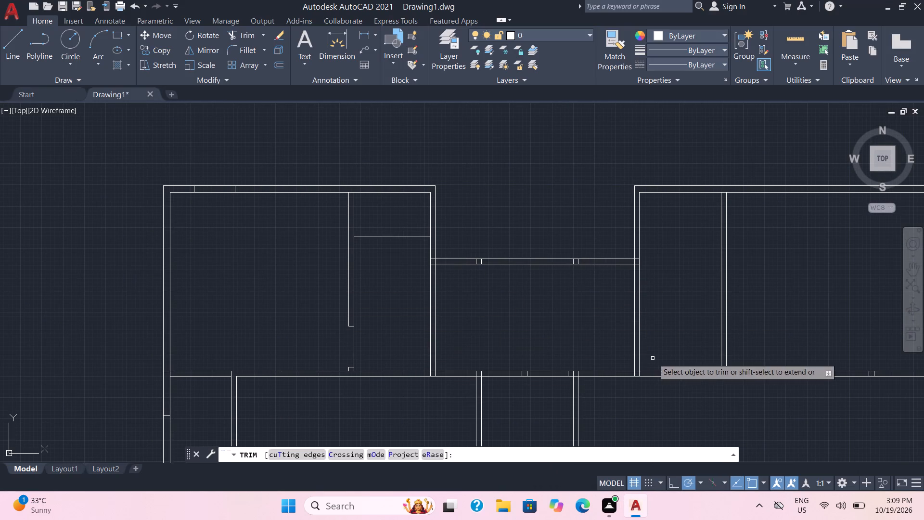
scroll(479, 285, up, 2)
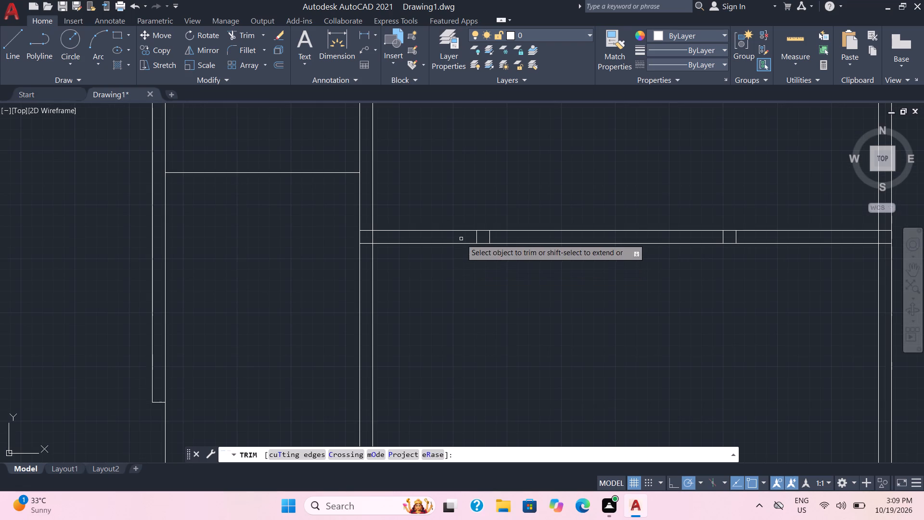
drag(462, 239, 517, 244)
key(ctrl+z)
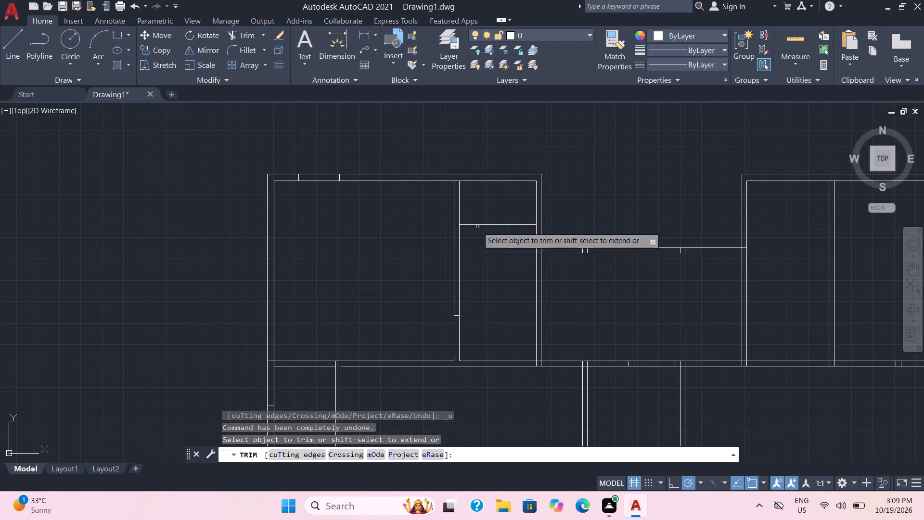
Trim away the western pair of short lines crossing the wall that links the two upper blocks.
scroll(607, 254, up, 1)
scroll(527, 260, up, 2)
drag(618, 227, 636, 221)
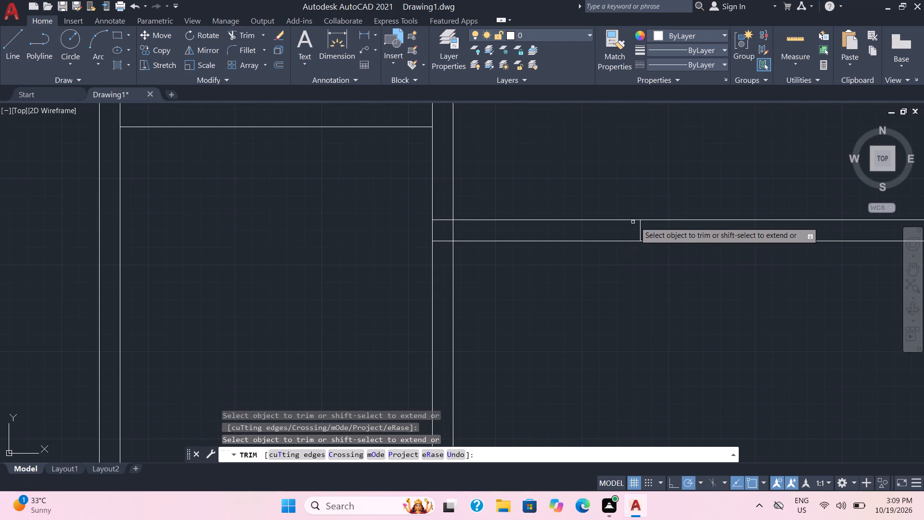
drag(636, 221, 629, 231)
drag(638, 232, 663, 231)
scroll(722, 243, down, 3)
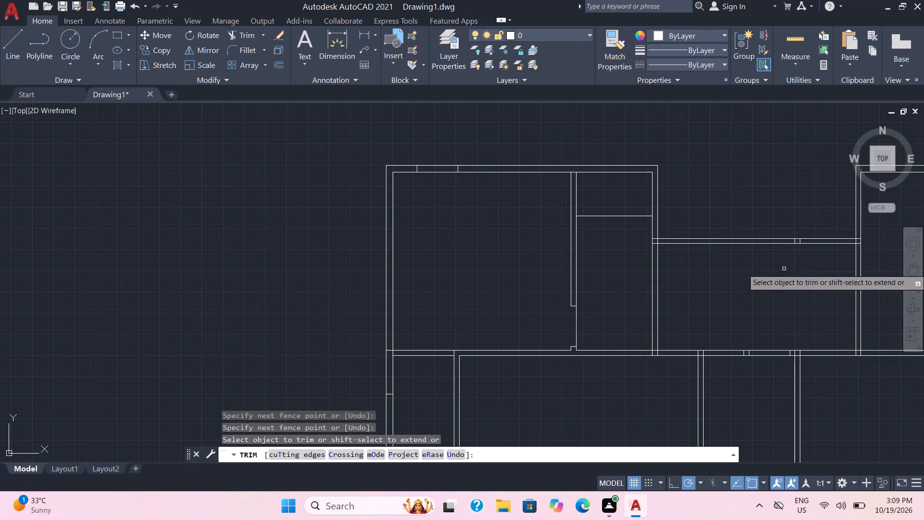
Trim away the eastern pair of short lines crossing the wall that links the two upper blocks.
middle_drag(785, 268, 663, 307)
scroll(669, 293, up, 4)
drag(635, 203, 646, 212)
drag(657, 218, 744, 203)
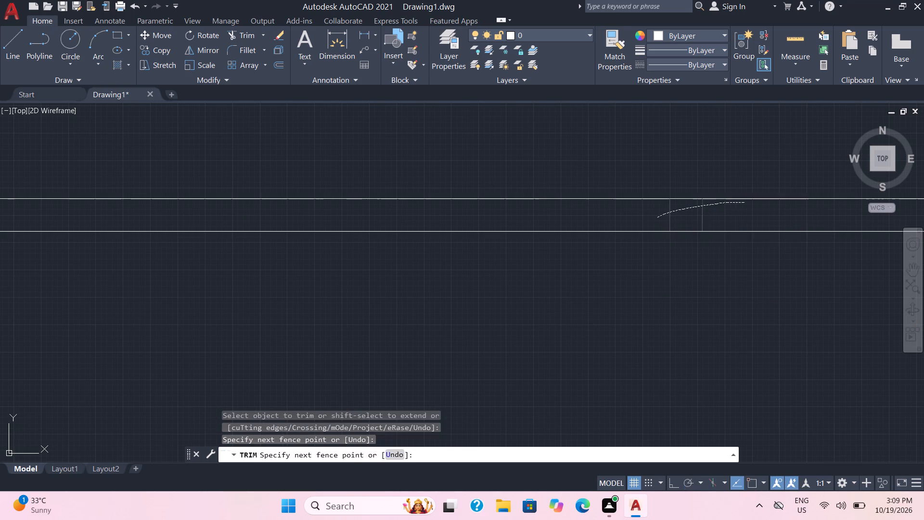
scroll(686, 221, down, 4)
key(Escape)
scroll(629, 215, down, 1)
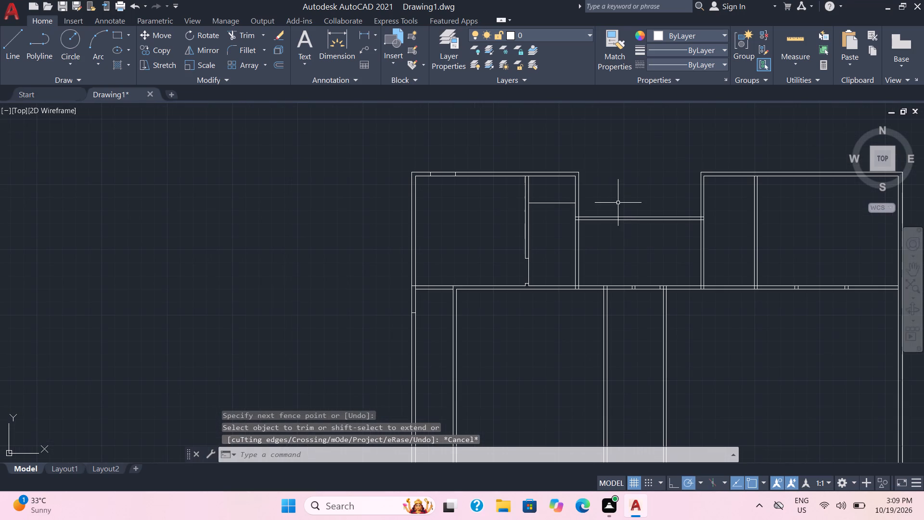
Change the colour of the horizontal line across the upper-left block's narrow room to purple.
click(548, 204)
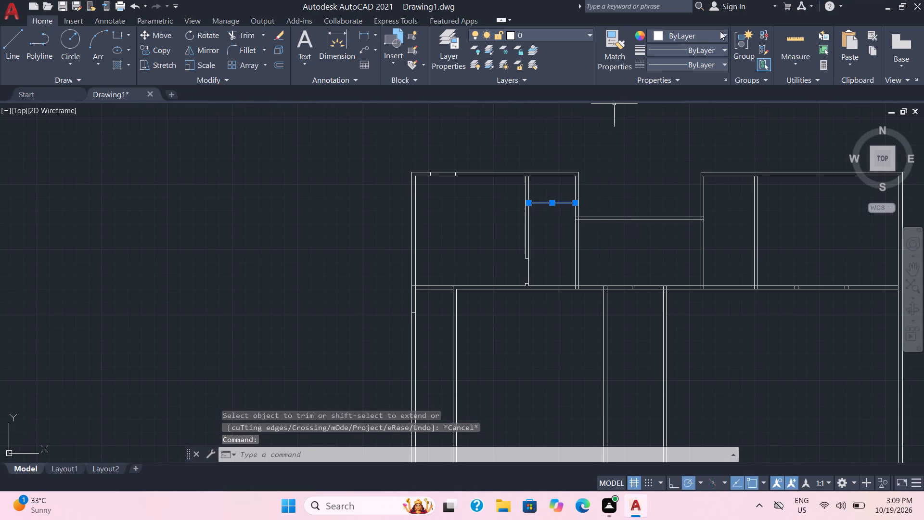
click(722, 31)
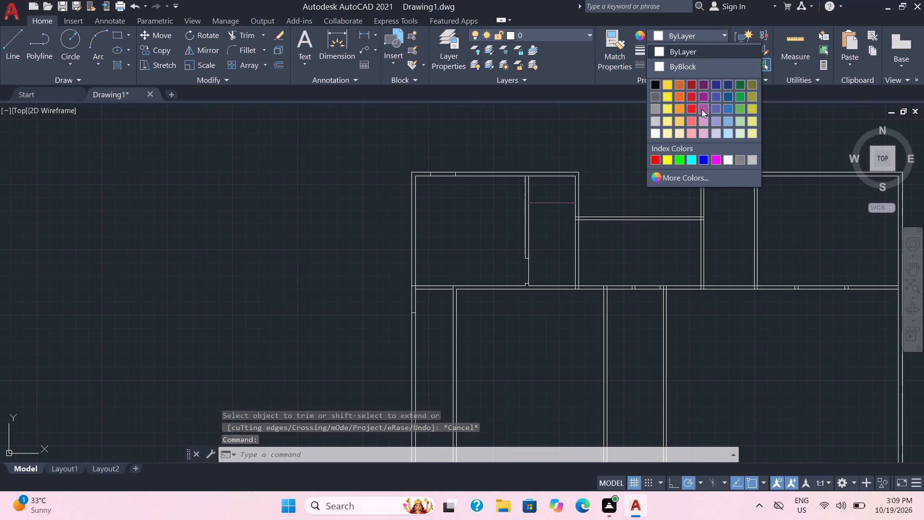
click(702, 109)
key(Escape)
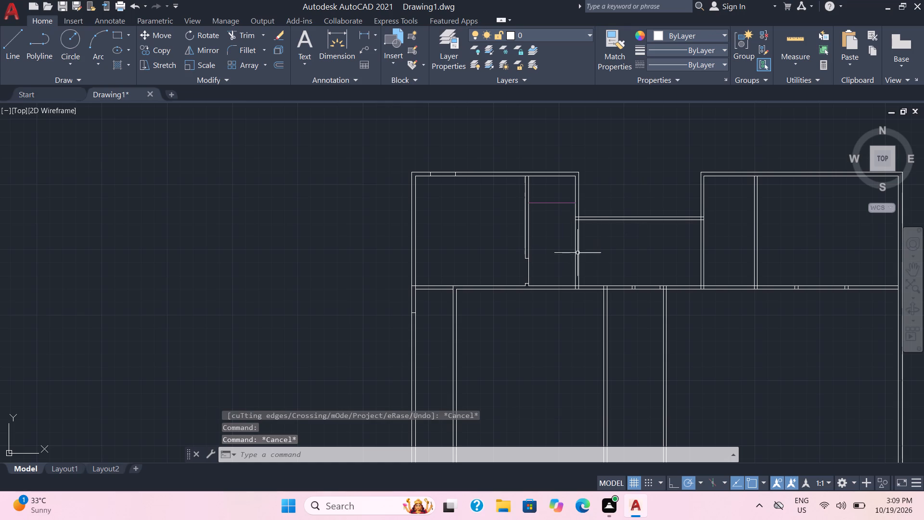
Trim the remaining partition line across the opening between the upper-left block's main room and narrow room.
scroll(636, 299, down, 1)
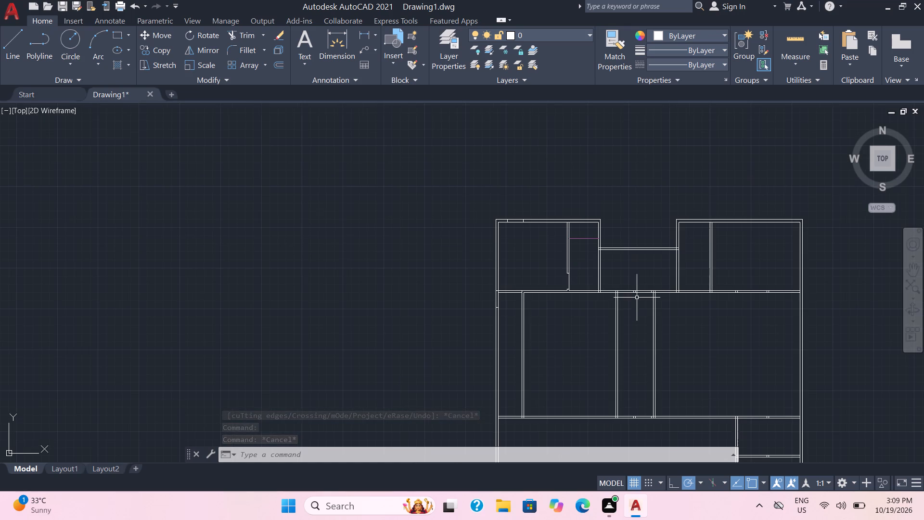
scroll(576, 302, up, 2)
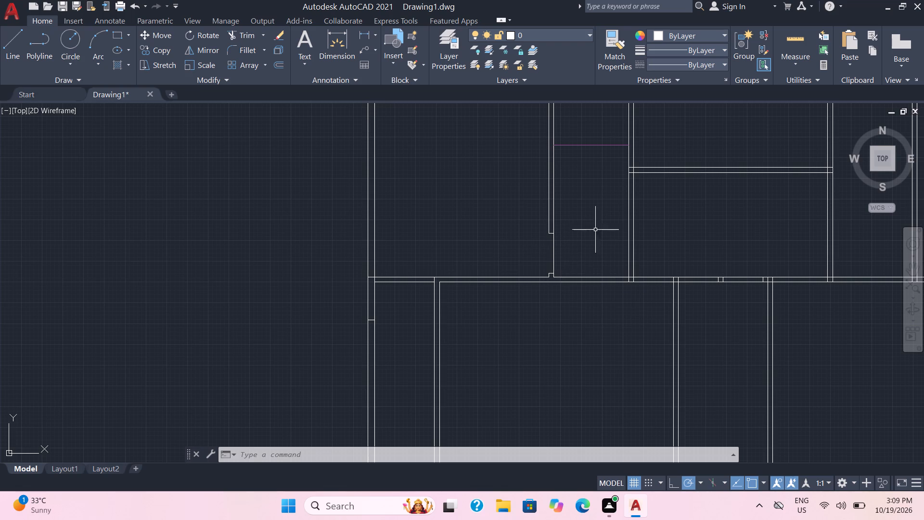
scroll(552, 226, up, 3)
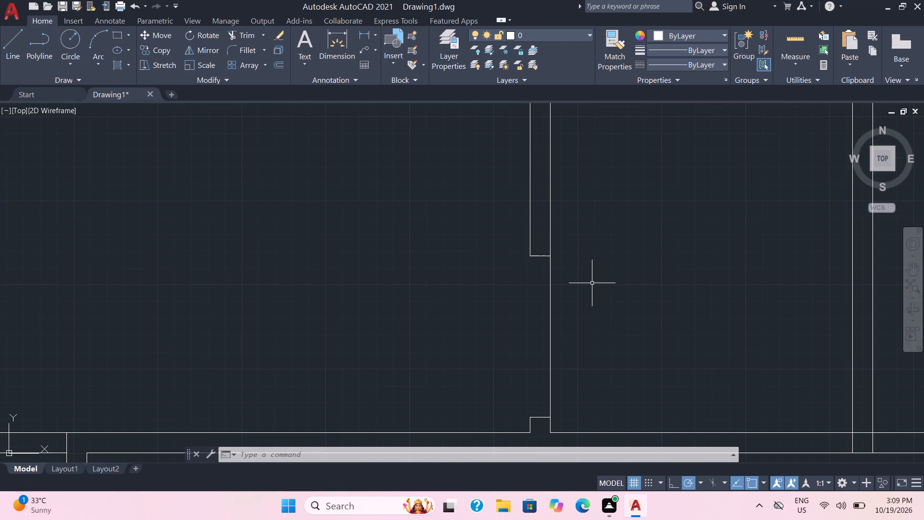
drag(586, 286, 414, 295)
key(Escape)
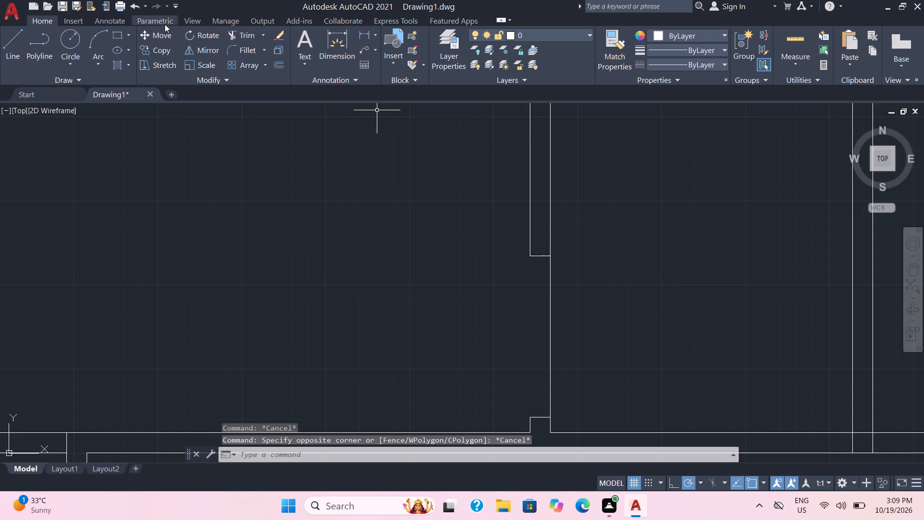
click(243, 37)
drag(561, 271, 517, 294)
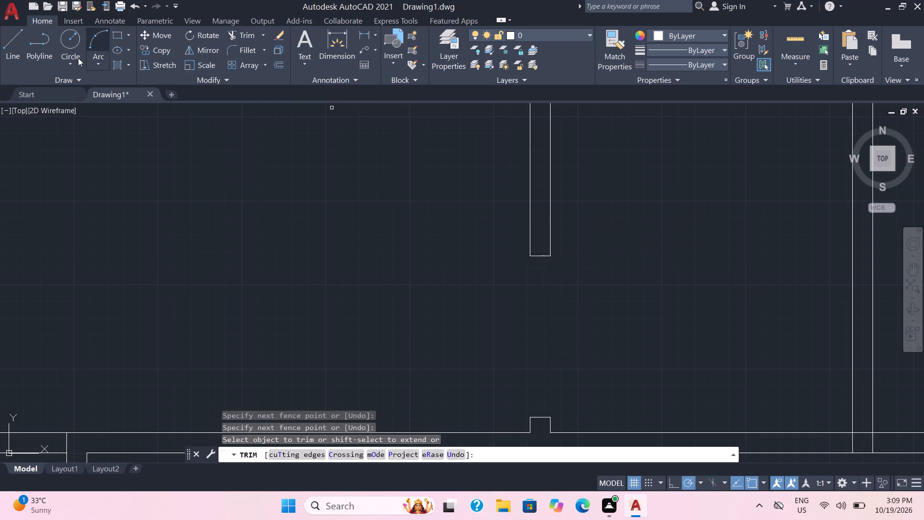
Draw a 2' vertical line across the trimmed partition opening, along the narrow room's side.
click(12, 43)
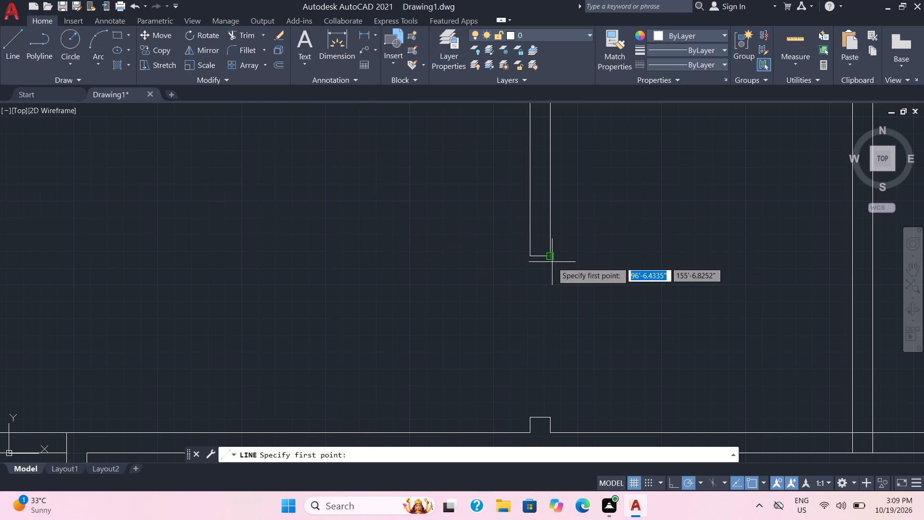
double_click(552, 262)
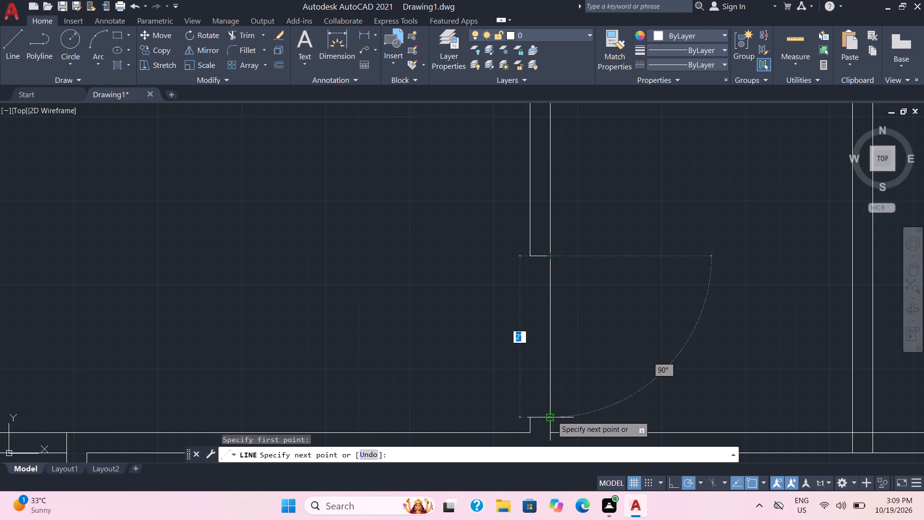
click(552, 415)
click(545, 406)
key(Escape)
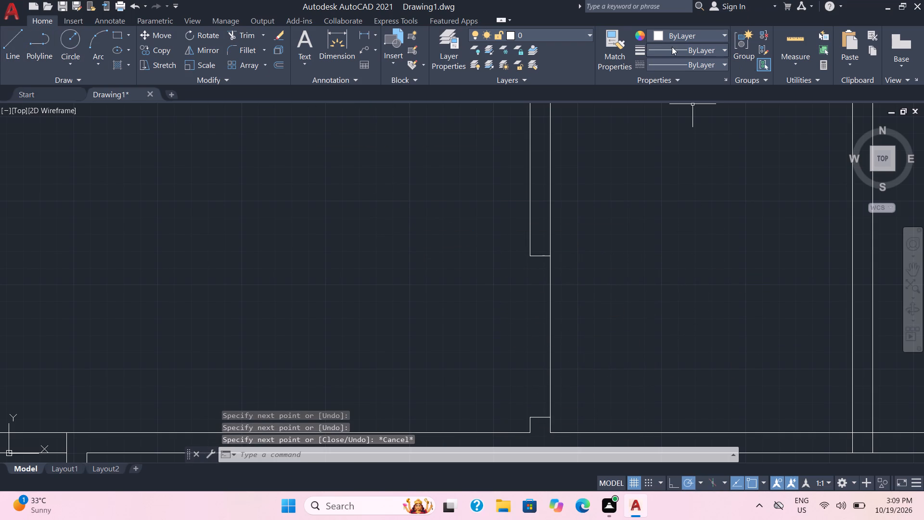
Change the colour of the vertical line across the partition opening to dark purple.
click(671, 32)
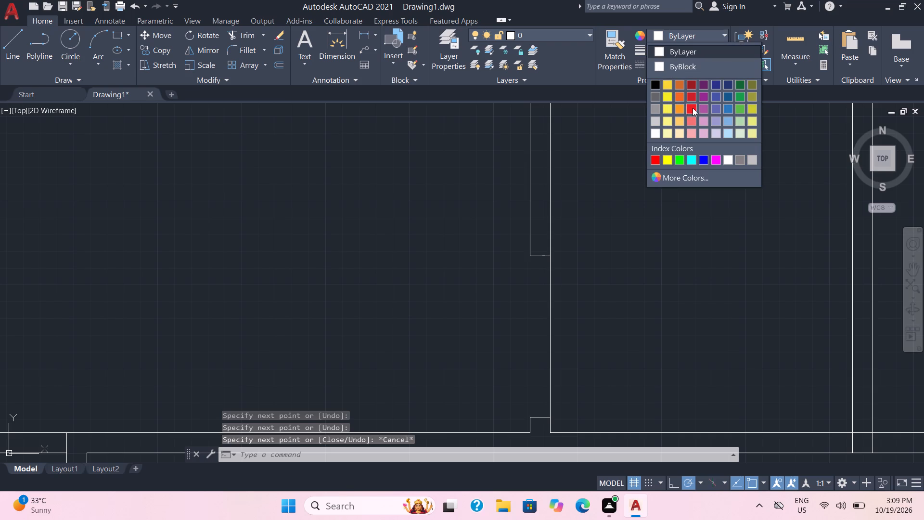
click(551, 312)
drag(548, 310, 553, 305)
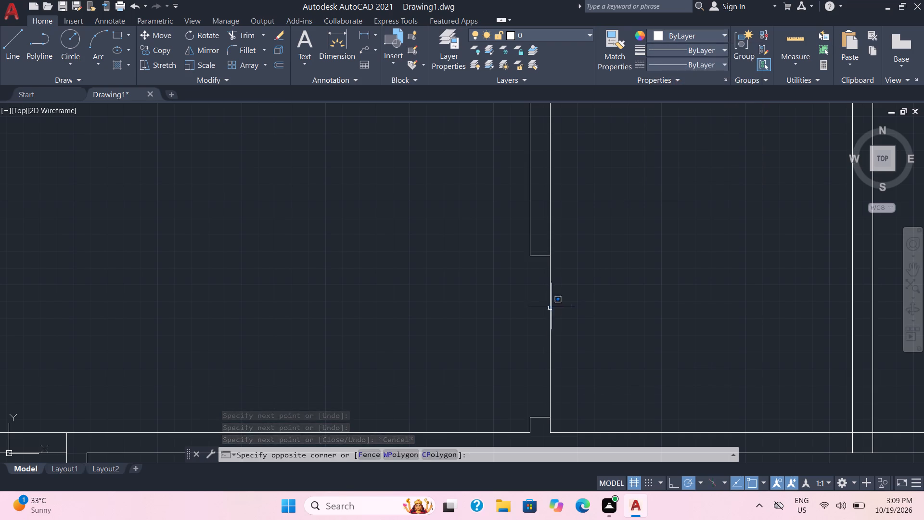
drag(553, 305, 558, 305)
click(552, 317)
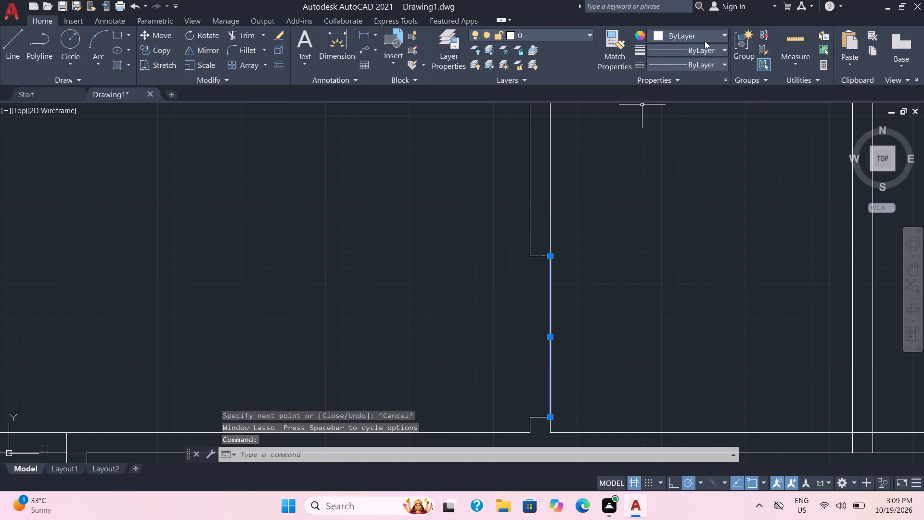
click(716, 32)
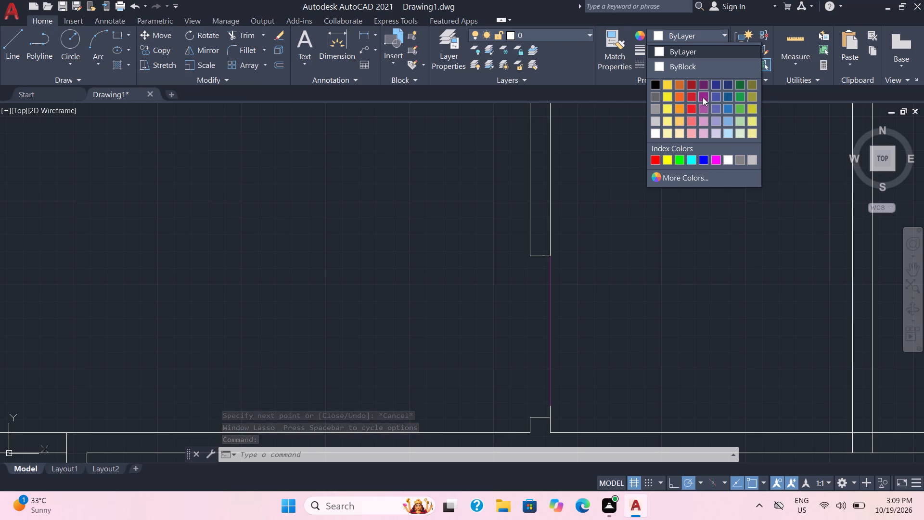
click(703, 97)
scroll(695, 226, down, 2)
key(Escape)
Trim the linking wall's line ends inside the upper-left block's right wall.
scroll(720, 208, down, 1)
middle_drag(720, 208, 516, 284)
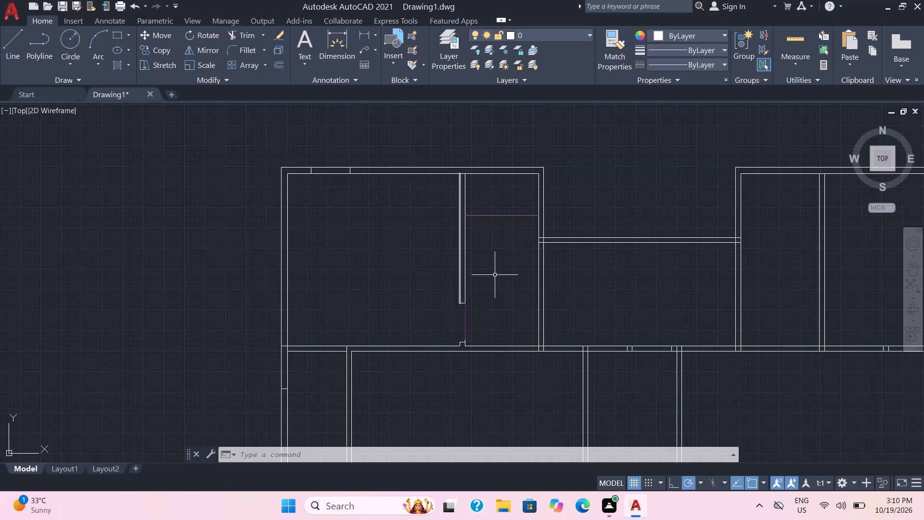
scroll(566, 274, up, 2)
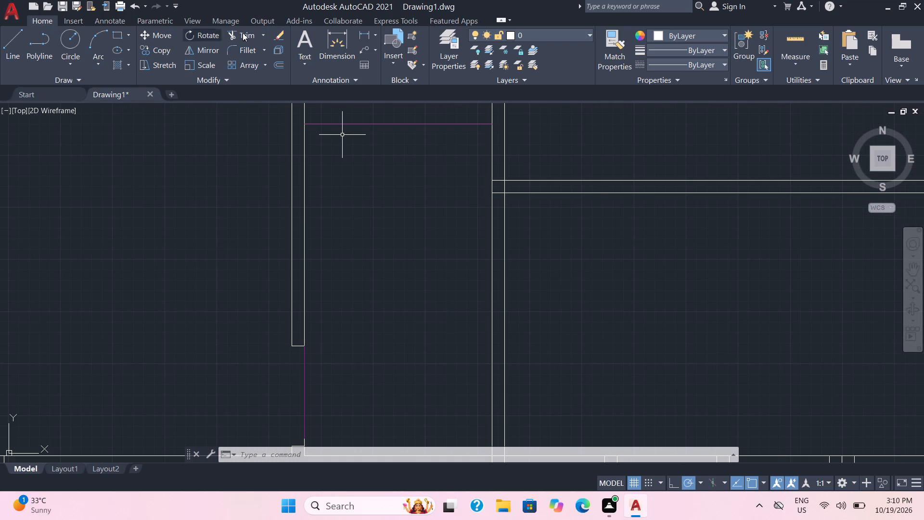
click(261, 35)
click(237, 42)
drag(497, 174, 497, 211)
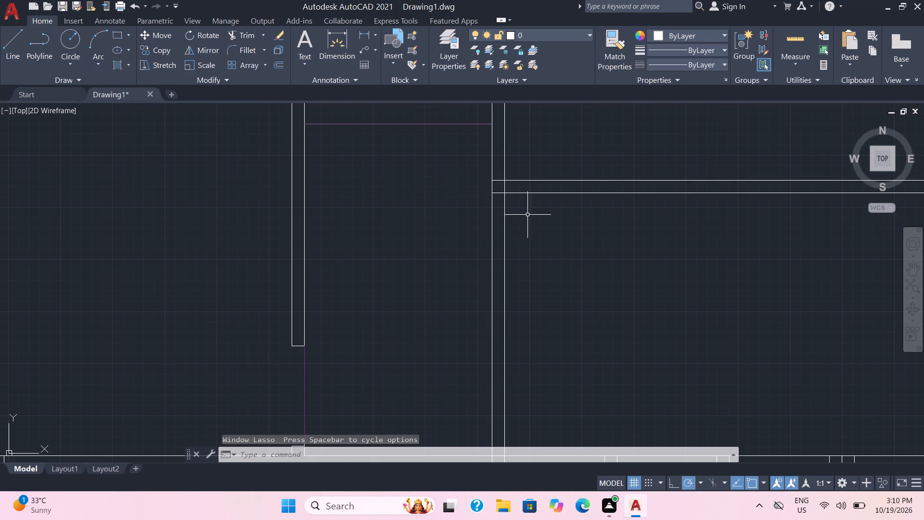
click(231, 33)
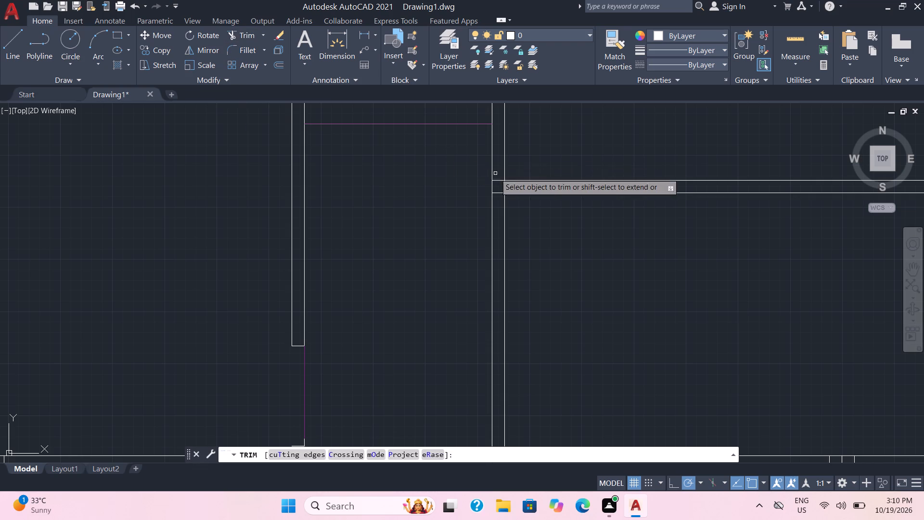
drag(499, 178, 502, 206)
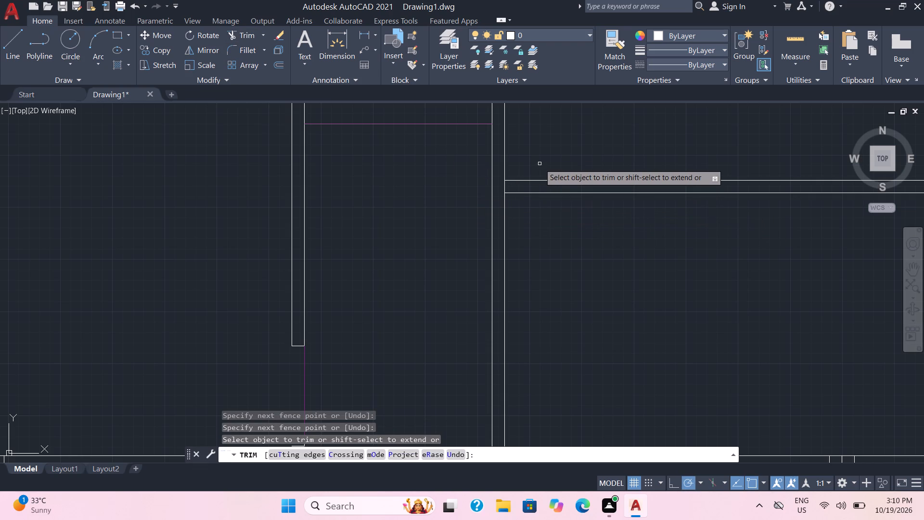
key(Escape)
Draw two short lines across the upper-left block's right wall, about 2'-2.6" apart, one below and one above the linking wall.
click(19, 52)
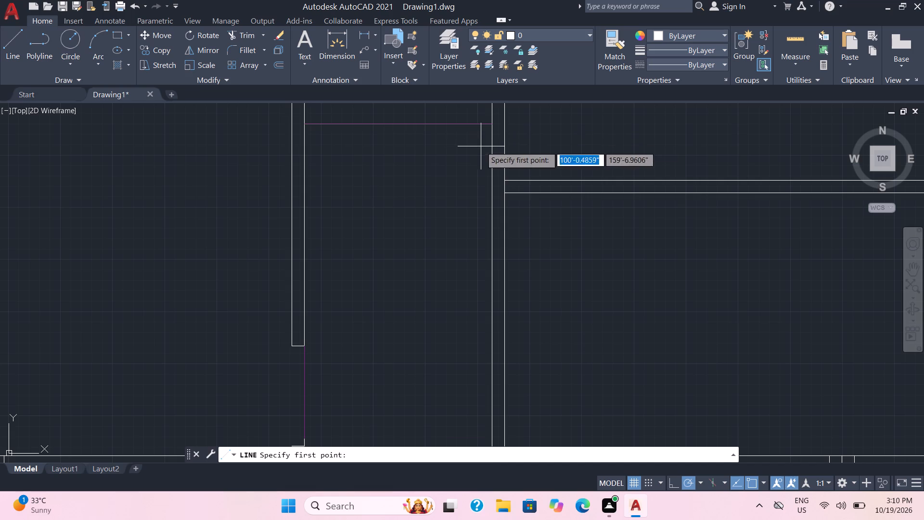
middle_drag(553, 143, 577, 204)
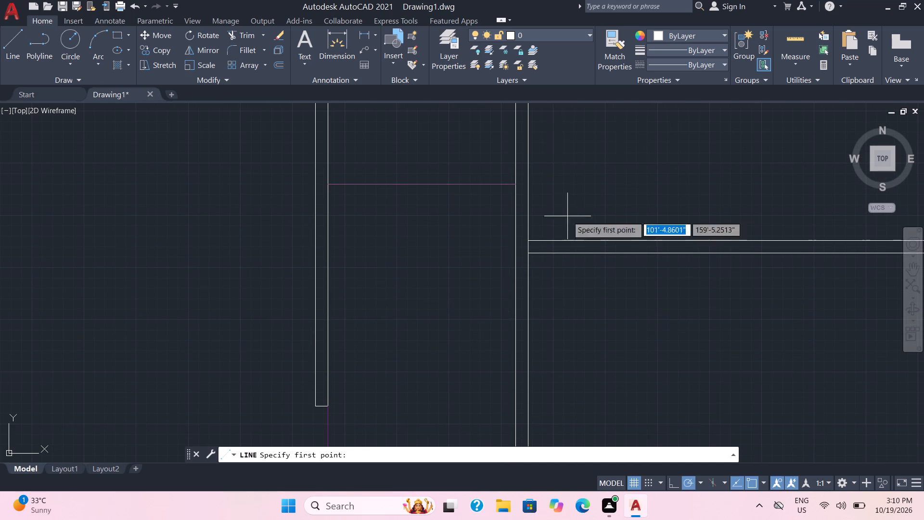
triple_click(516, 275)
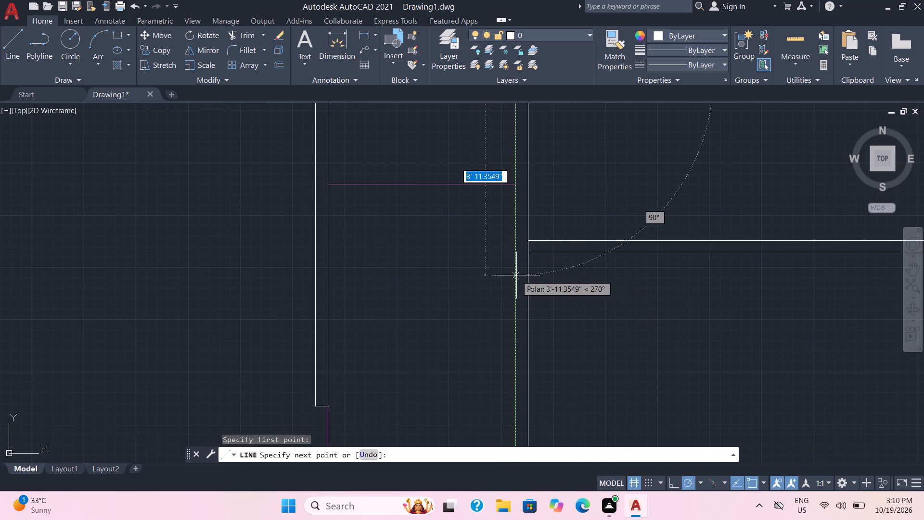
click(526, 273)
click(528, 272)
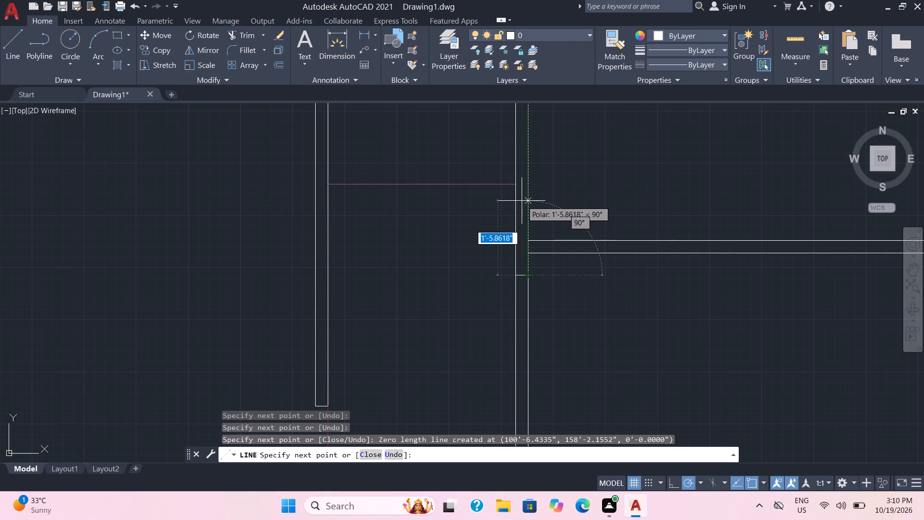
scroll(526, 164, up, 1)
triple_click(526, 164)
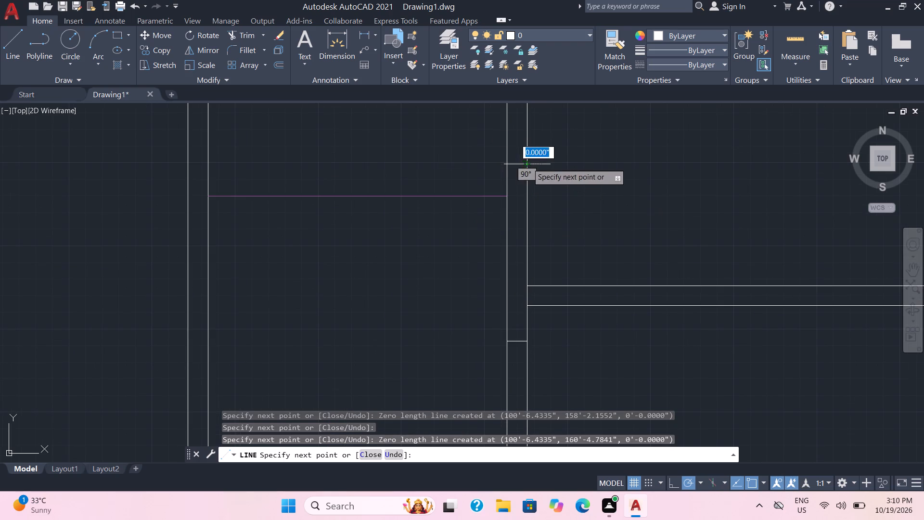
double_click(506, 169)
key(Escape)
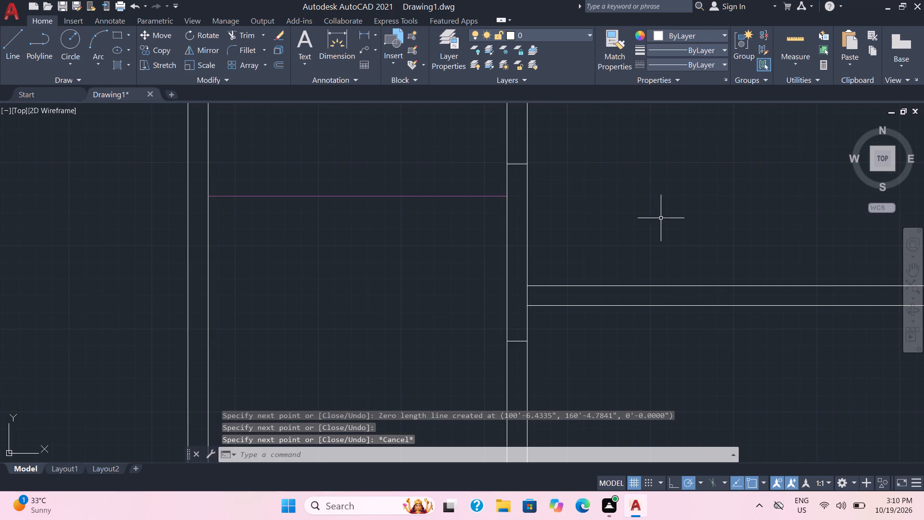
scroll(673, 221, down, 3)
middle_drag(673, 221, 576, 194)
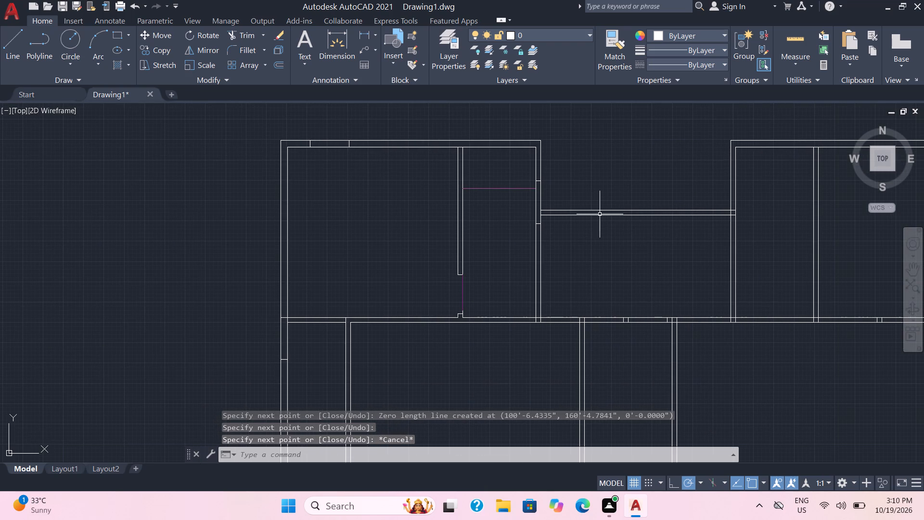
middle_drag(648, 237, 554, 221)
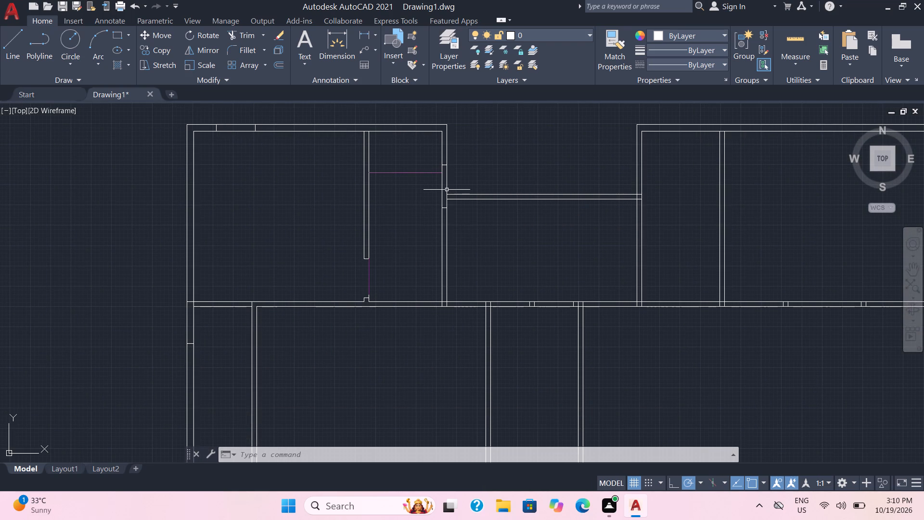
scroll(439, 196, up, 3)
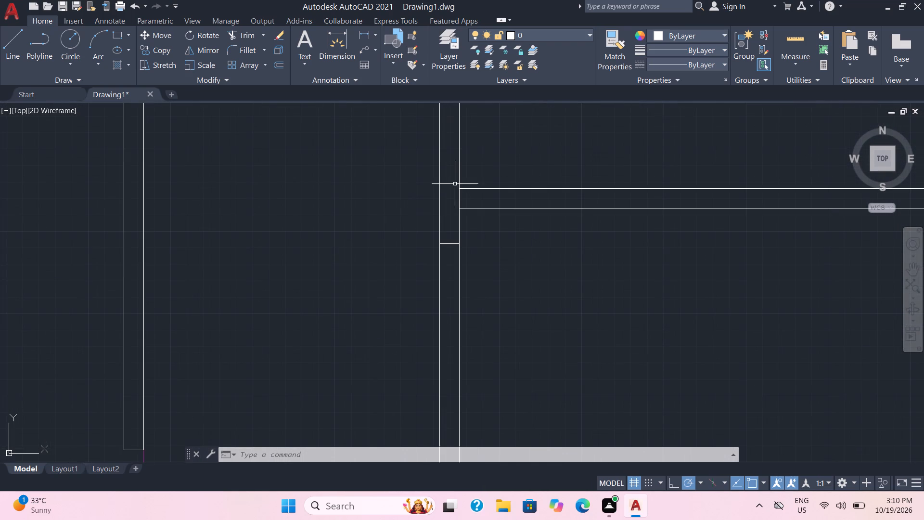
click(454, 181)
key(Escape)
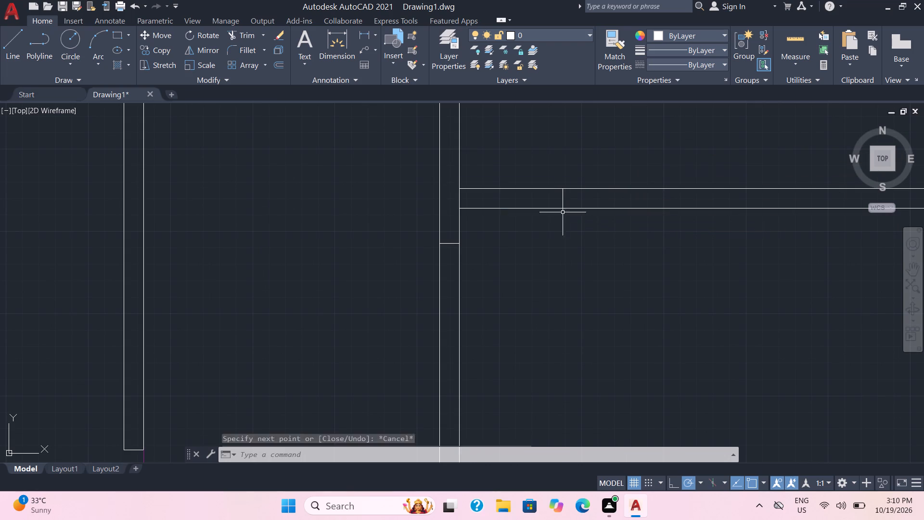
Draw a 4' horizontal line across the upper-right block's narrow room, level with the purple line in the left block.
middle_drag(684, 269, 669, 276)
scroll(684, 269, down, 3)
middle_drag(668, 274, 508, 263)
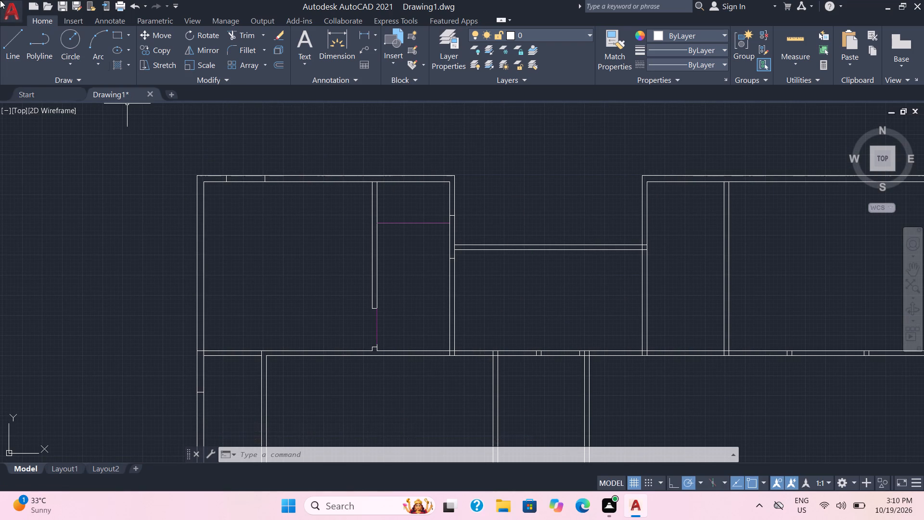
click(12, 44)
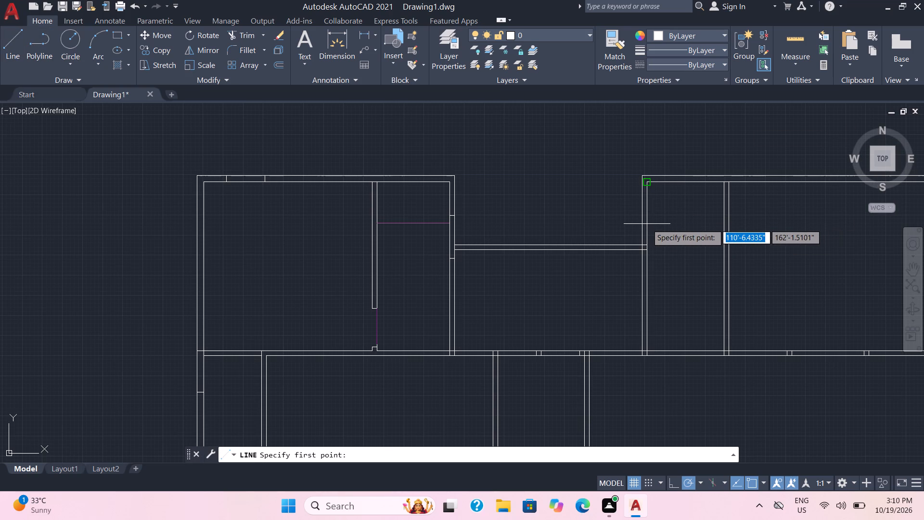
triple_click(646, 223)
click(646, 223)
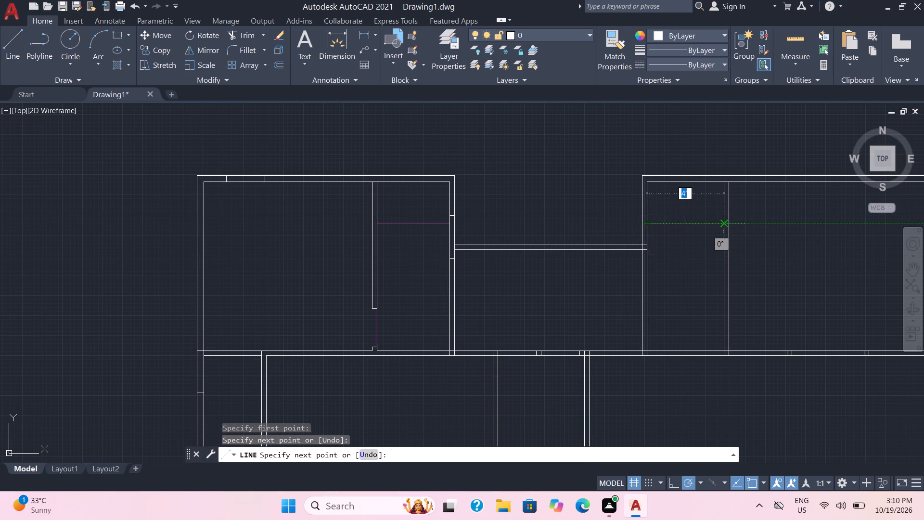
triple_click(723, 221)
key(grave)
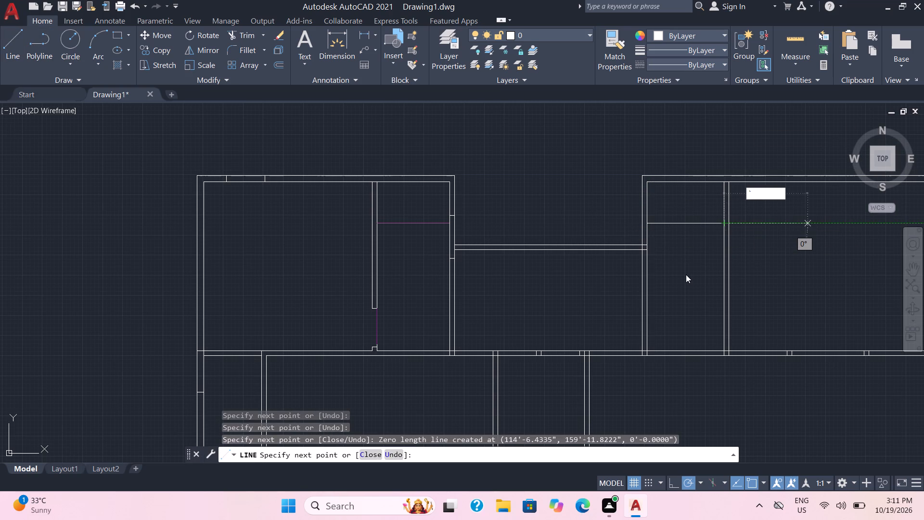
key(Escape)
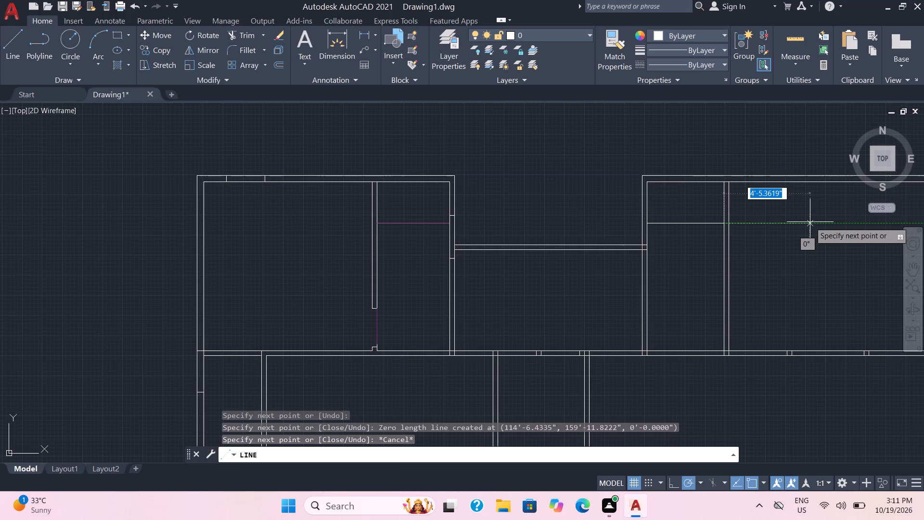
scroll(747, 256, down, 1)
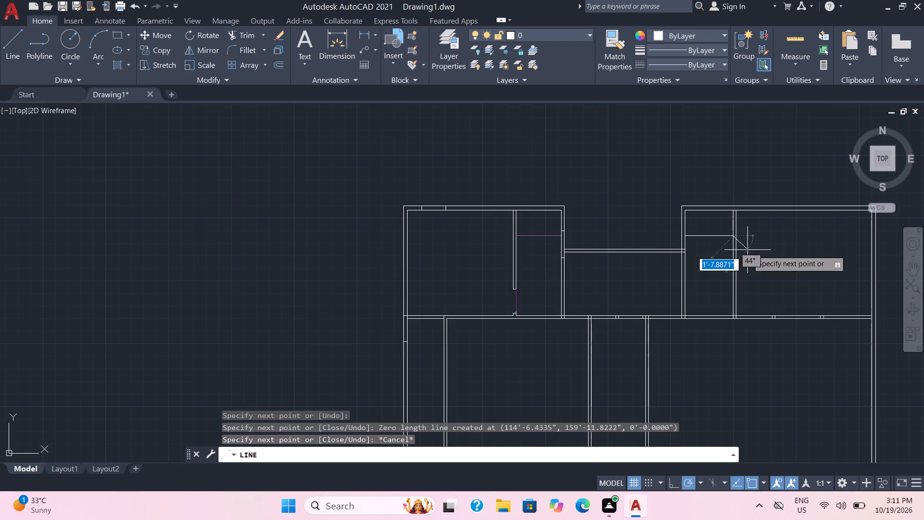
key(Escape)
Draw a 3" horizontal line across the upper-right block's partition, just above the wall at its lower end.
scroll(761, 293, down, 1)
scroll(757, 284, up, 1)
scroll(757, 284, down, 1)
scroll(757, 284, up, 2)
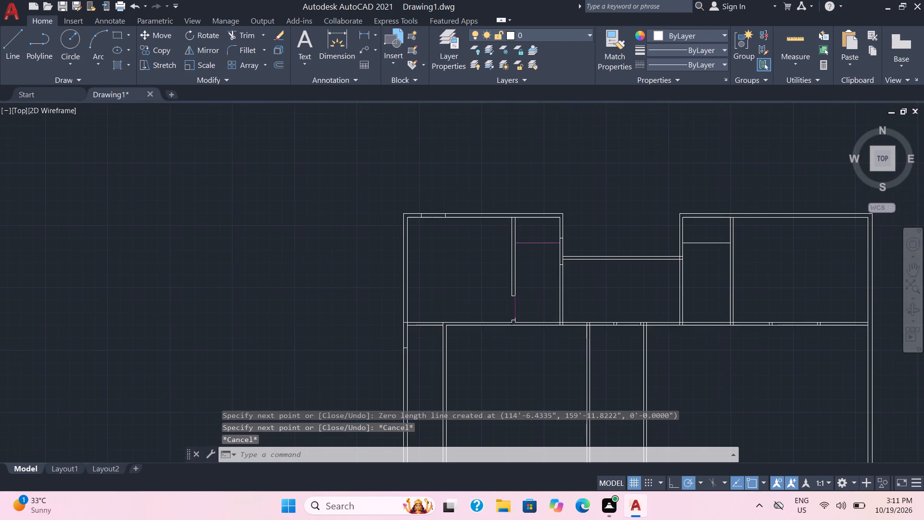
scroll(756, 282, up, 1)
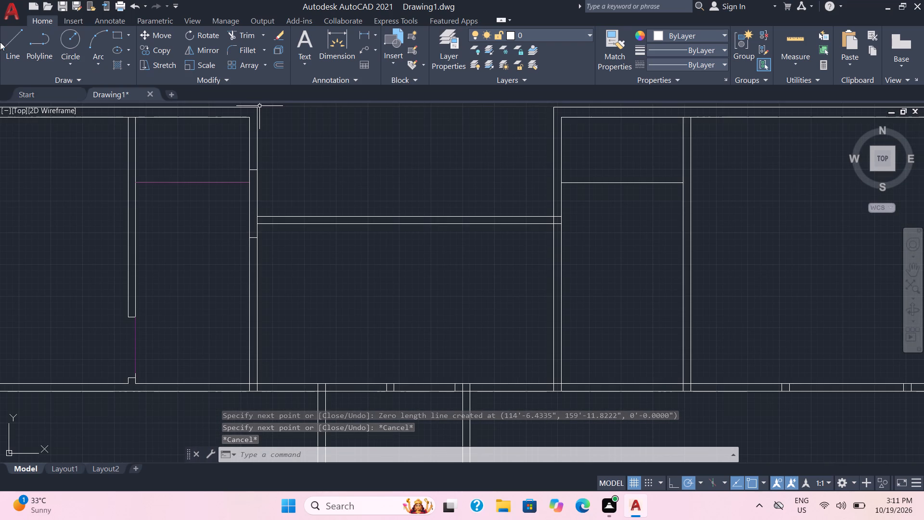
click(0, 42)
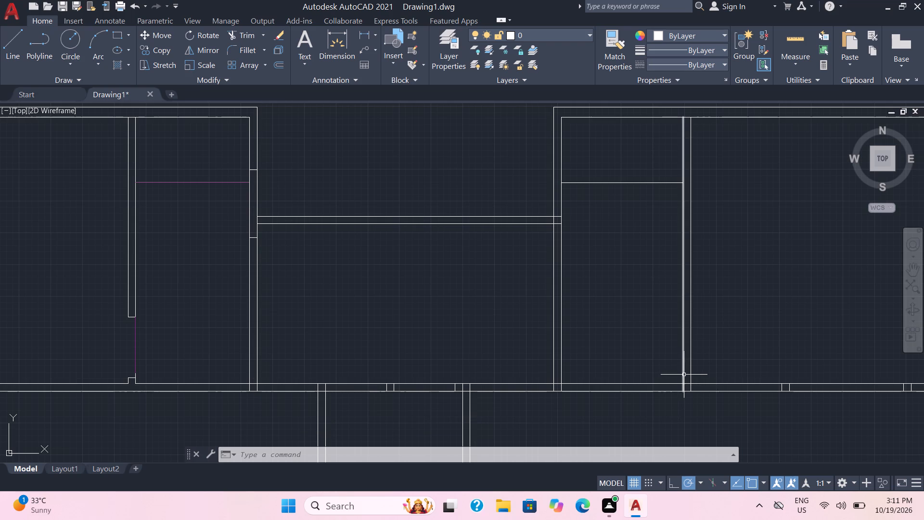
double_click(685, 375)
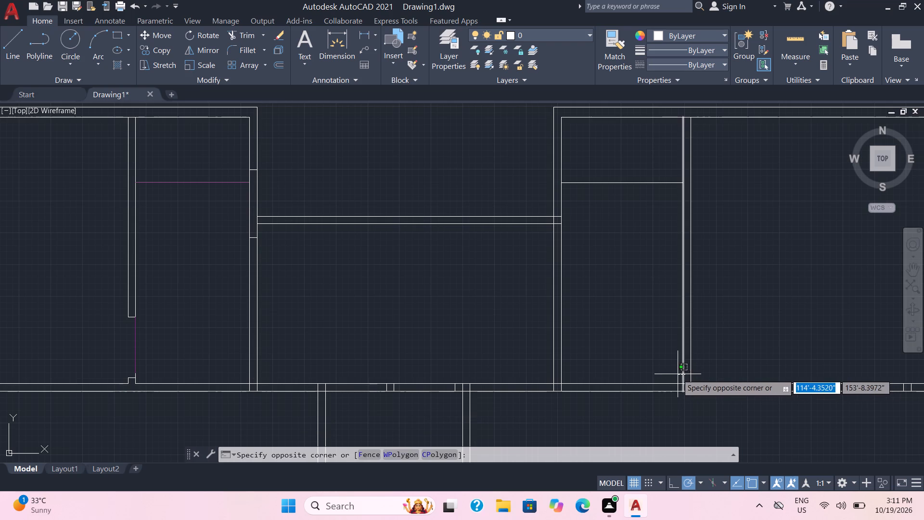
key(Escape)
key(space)
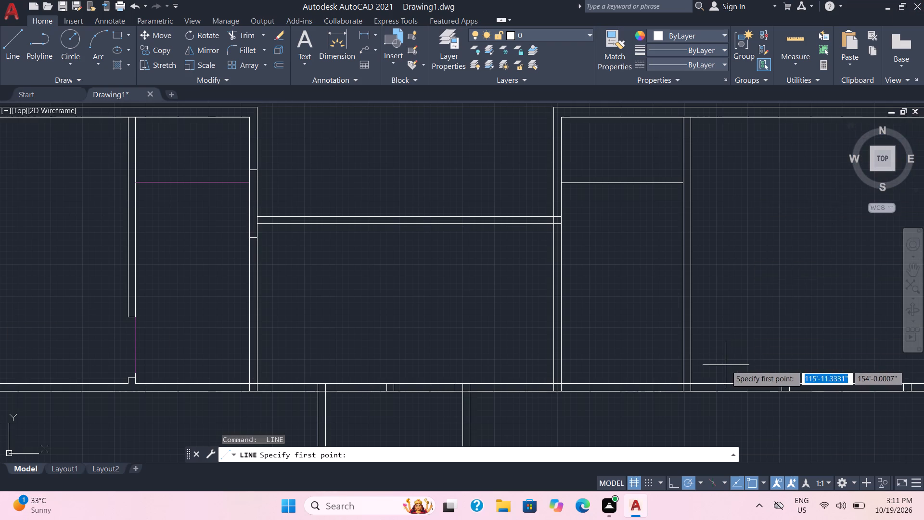
scroll(723, 365, up, 1)
scroll(658, 376, up, 2)
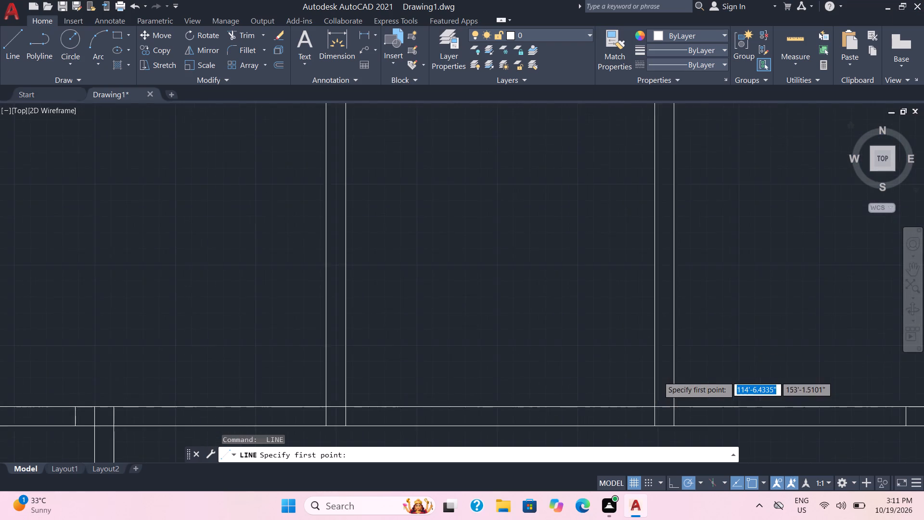
scroll(659, 419, down, 2)
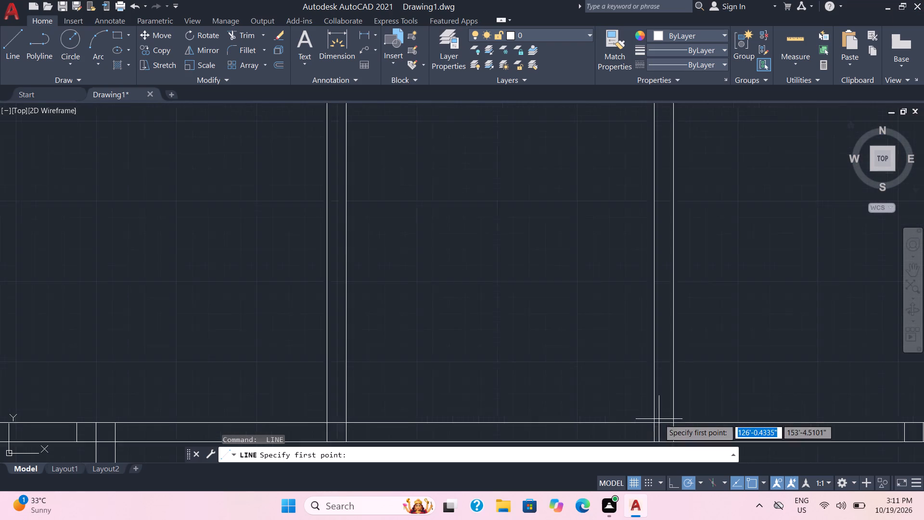
scroll(655, 409, up, 2)
middle_drag(652, 422, 643, 391)
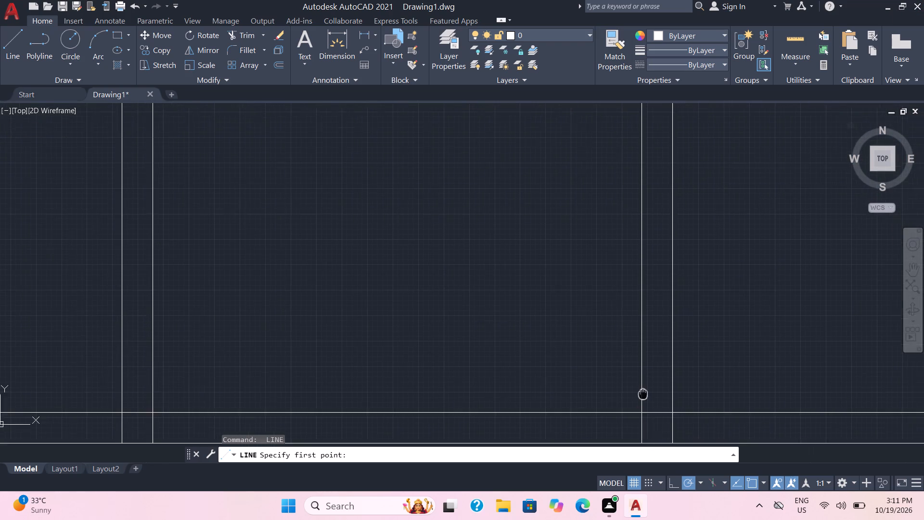
middle_drag(643, 391, 640, 385)
triple_click(637, 362)
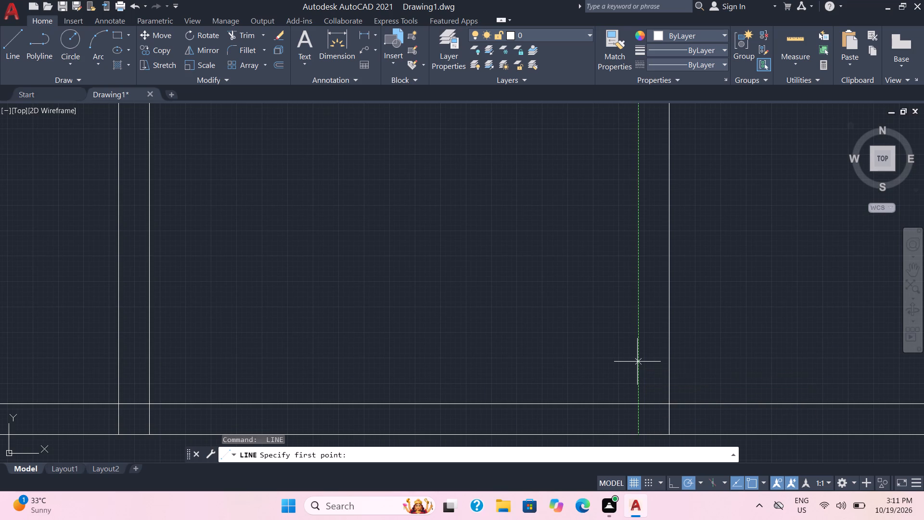
double_click(666, 355)
key(Escape)
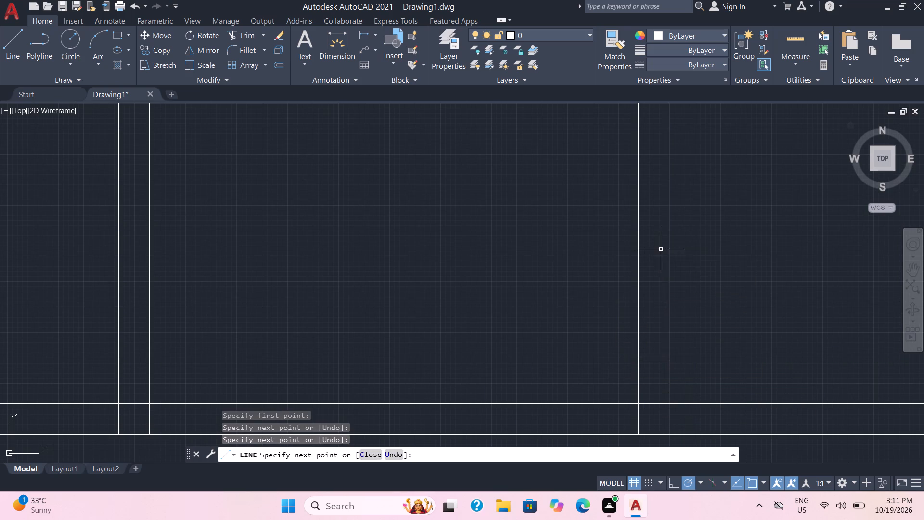
Draw a second 3" horizontal line across the upper-right block's partition, above the first short line.
key(space)
scroll(633, 223, down, 1)
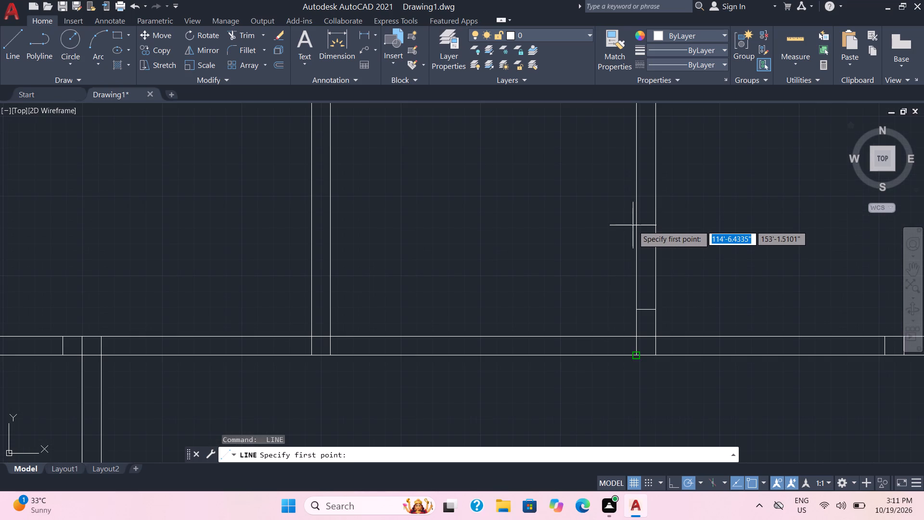
scroll(633, 225, down, 1)
middle_drag(633, 221, 644, 277)
scroll(642, 252, up, 1)
scroll(643, 250, down, 1)
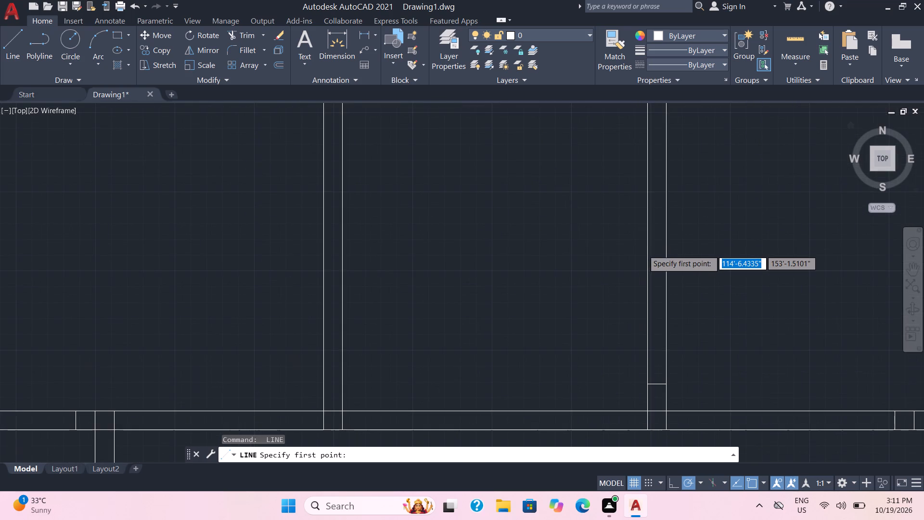
scroll(652, 250, down, 3)
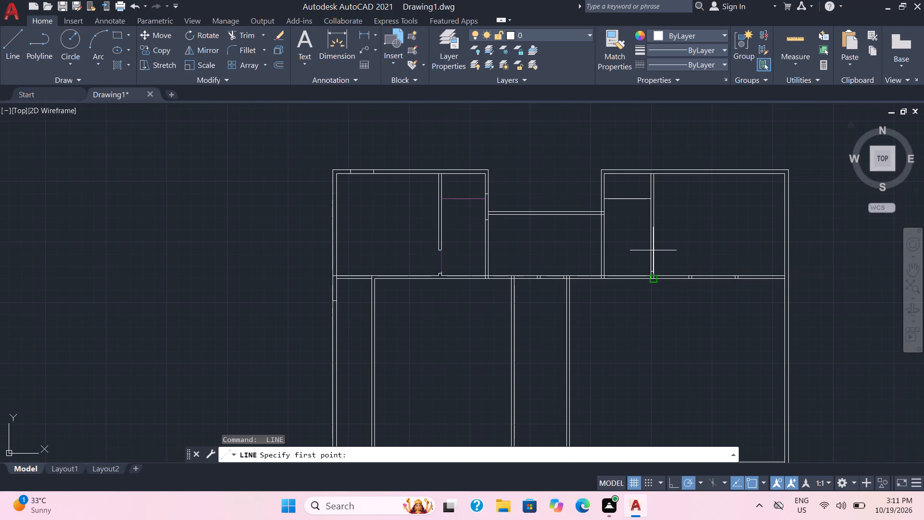
scroll(653, 250, up, 3)
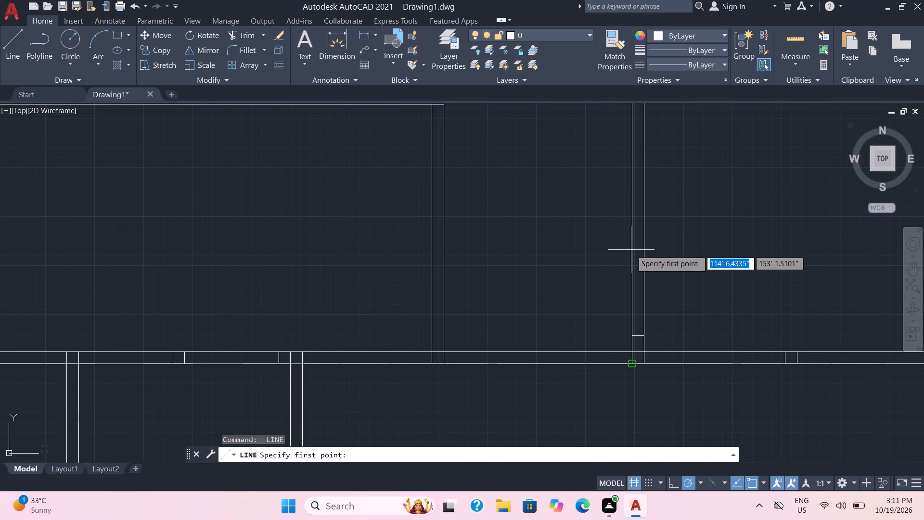
triple_click(631, 249)
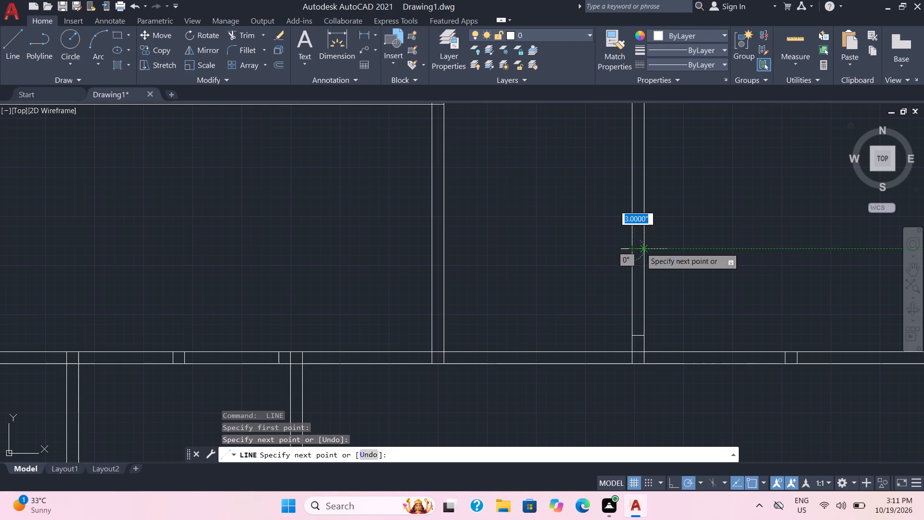
triple_click(641, 247)
key(Escape)
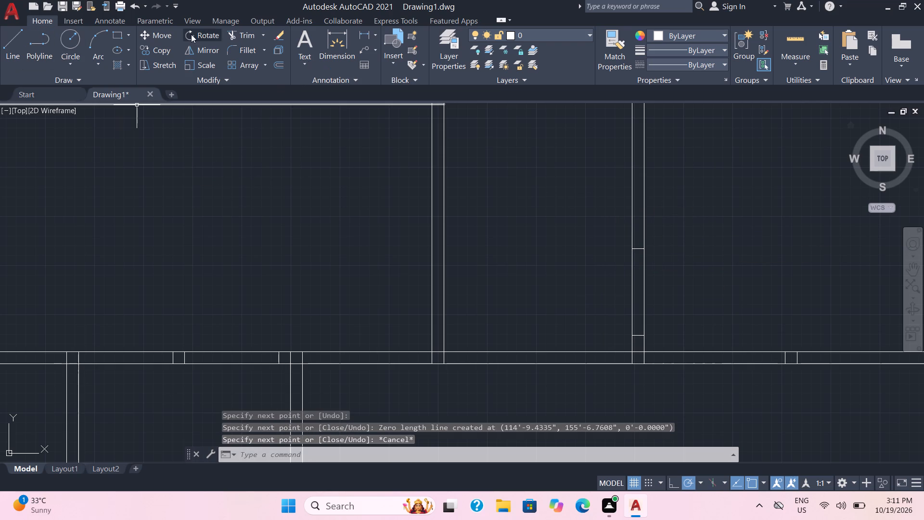
Trim both partition lines between the two short lines to open the doorway in the upper-right block.
click(244, 31)
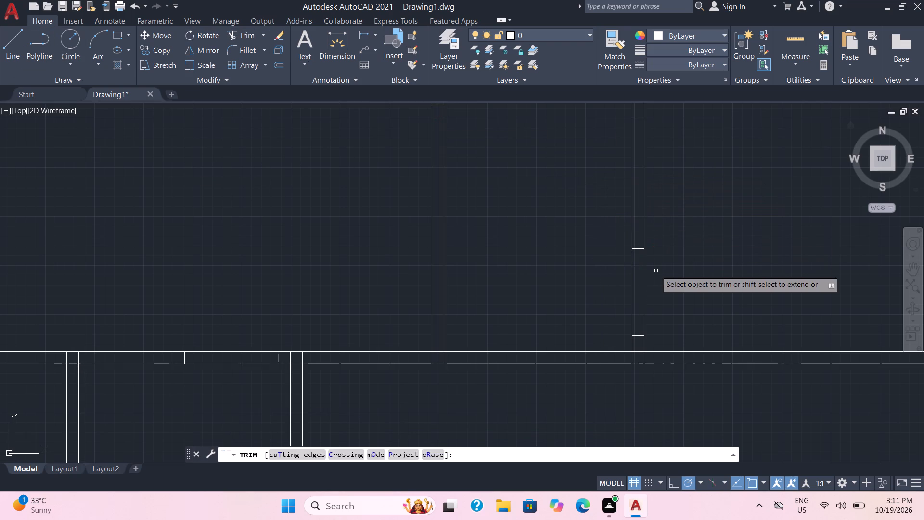
drag(659, 288, 582, 325)
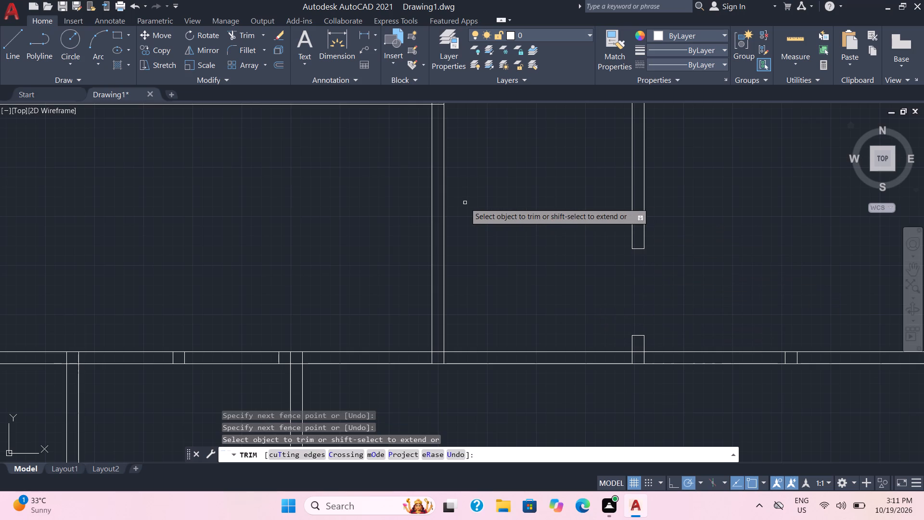
key(Escape)
key(space)
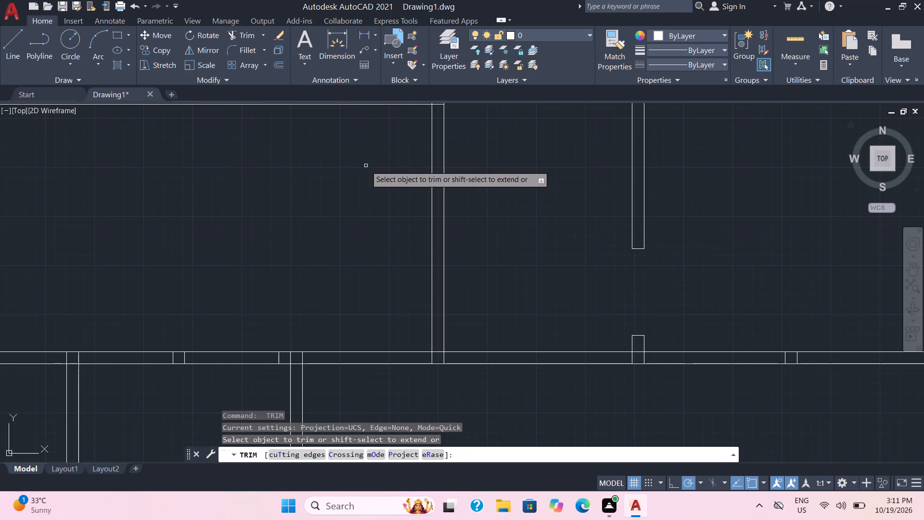
key(Escape)
Draw a vertical line across the new partition opening in the upper-right block, along the narrow room's side.
click(12, 55)
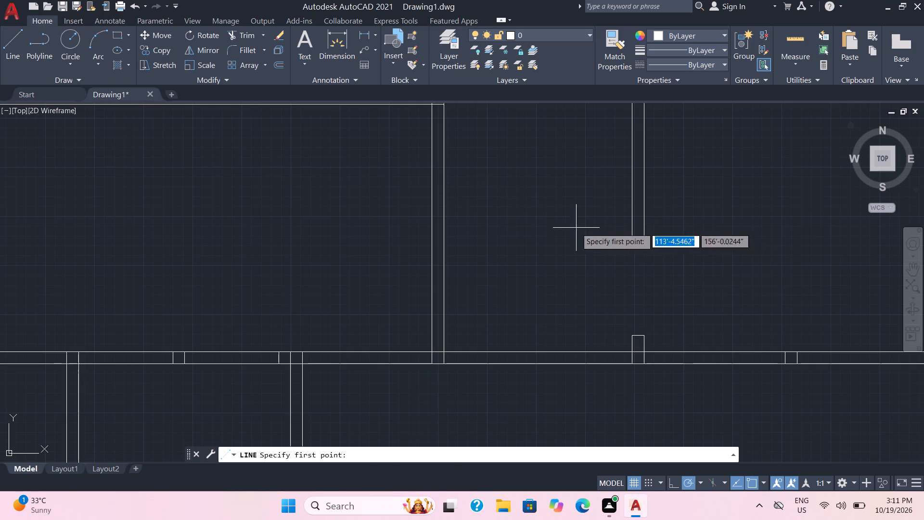
click(634, 247)
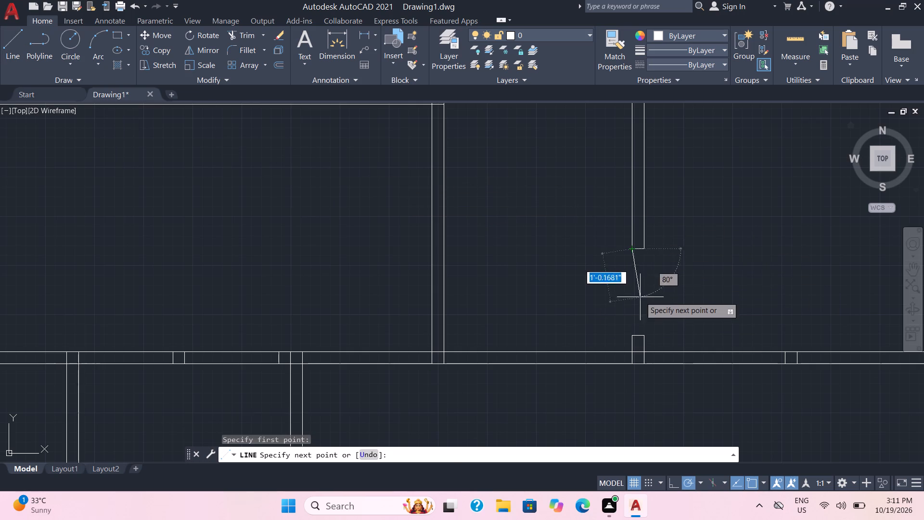
double_click(636, 334)
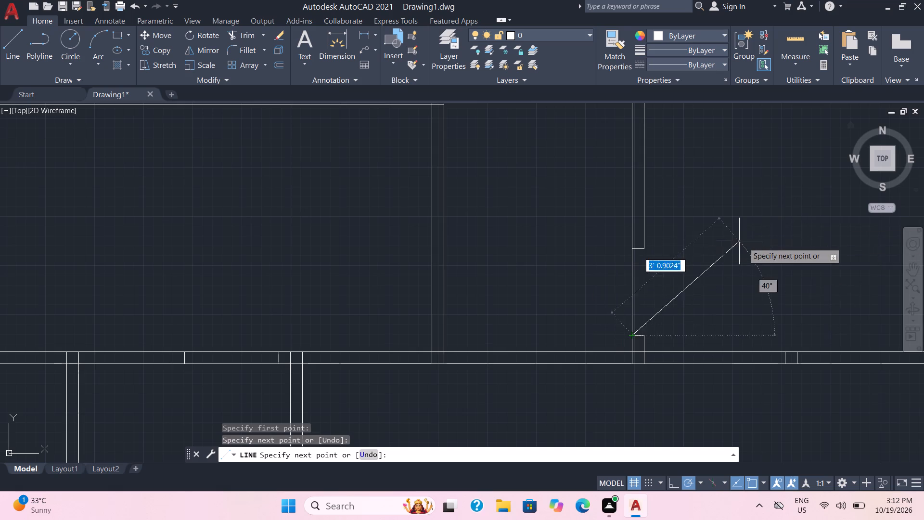
scroll(739, 241, down, 1)
key(Escape)
Trim the top outer wall's inner line between the partition's two faces in the upper-right block.
scroll(734, 231, down, 2)
middle_drag(731, 230, 700, 242)
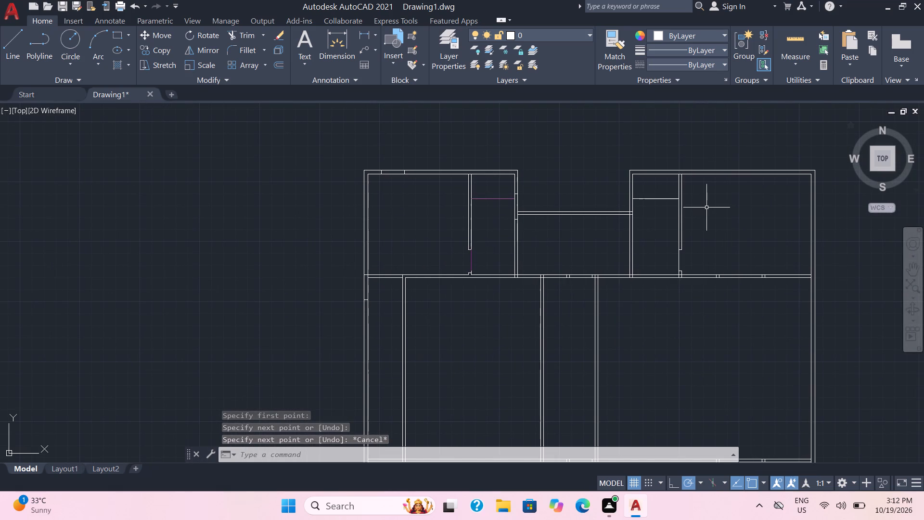
scroll(707, 207, up, 2)
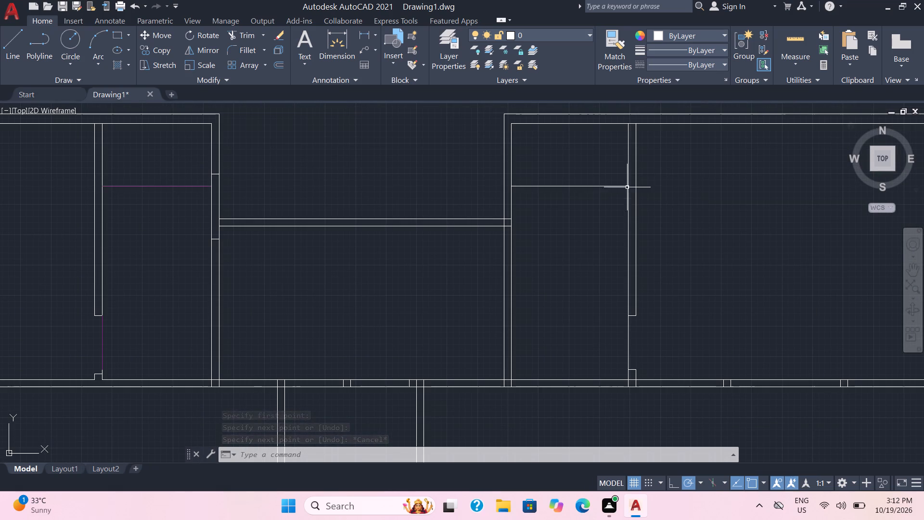
click(243, 33)
scroll(631, 122, up, 1)
drag(630, 121, 634, 136)
middle_drag(697, 176, 565, 277)
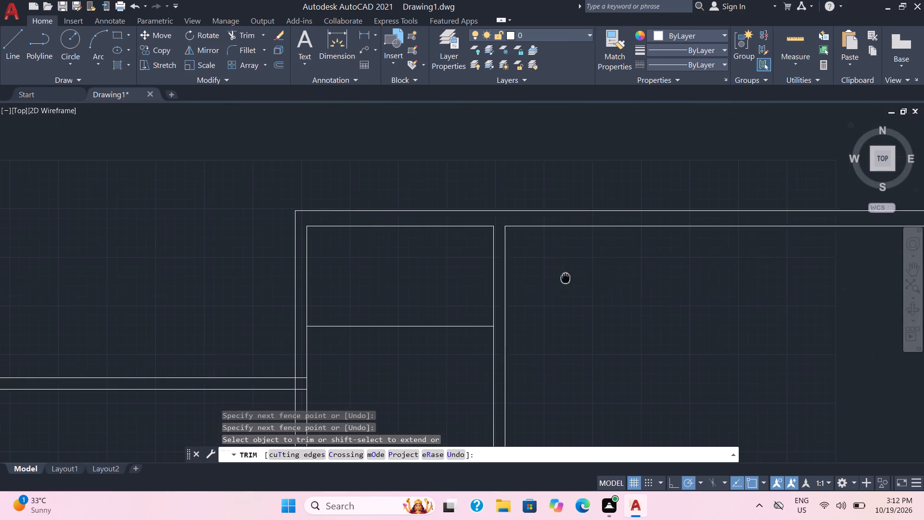
Draw a 2' horizontal centre line between the two short lines in the upper-left block's top outer wall.
middle_drag(565, 277, 563, 278)
key(Escape)
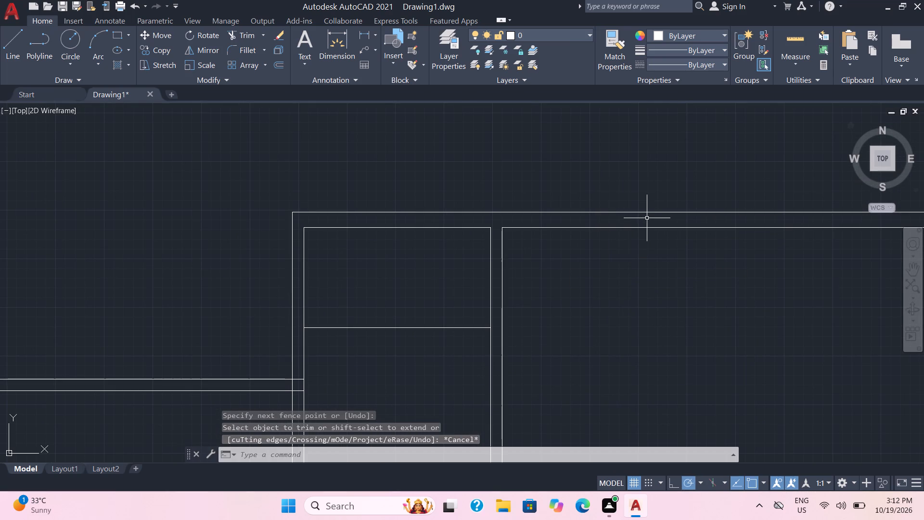
click(6, 51)
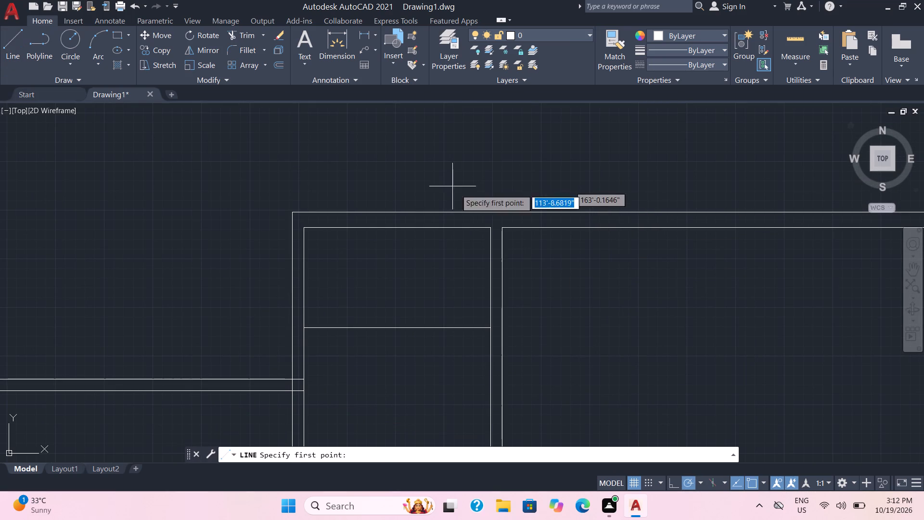
middle_drag(611, 252, 445, 273)
scroll(445, 273, down, 1)
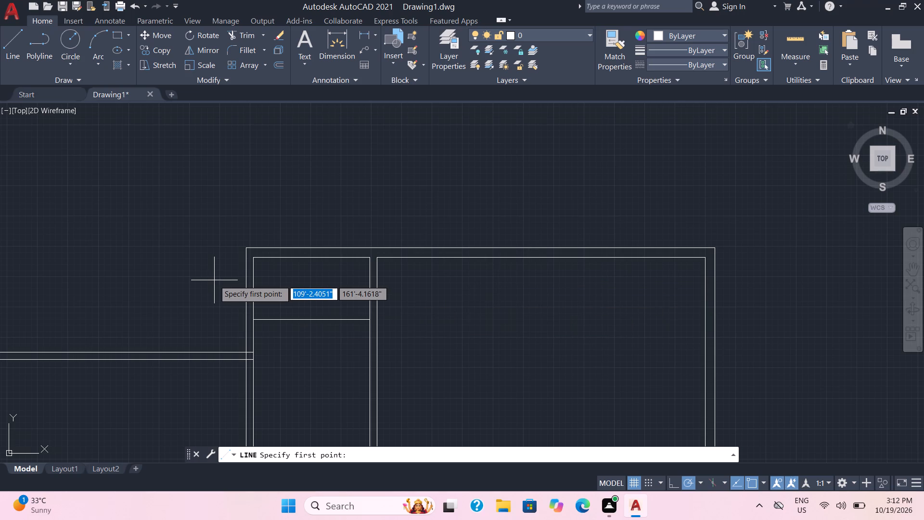
middle_drag(163, 225, 196, 219)
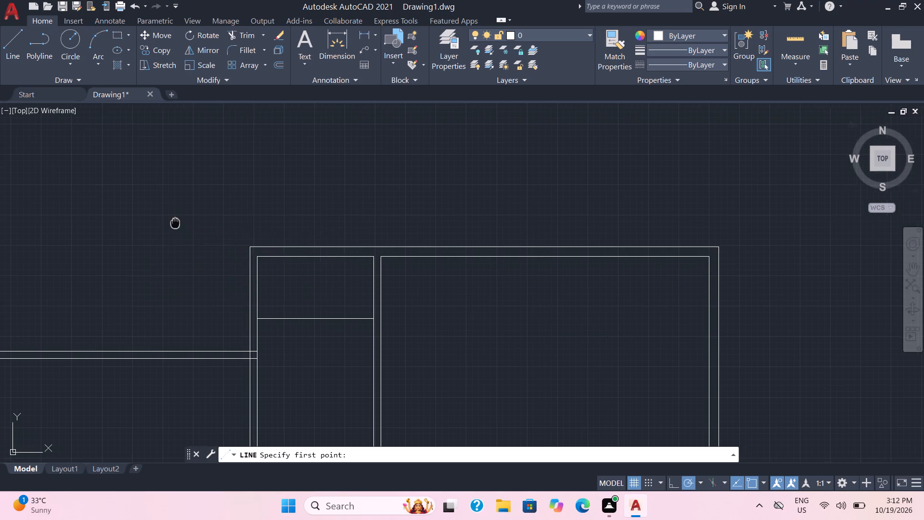
middle_drag(196, 219, 773, 165)
scroll(232, 273, up, 1)
middle_drag(233, 253, 301, 463)
scroll(300, 362, up, 2)
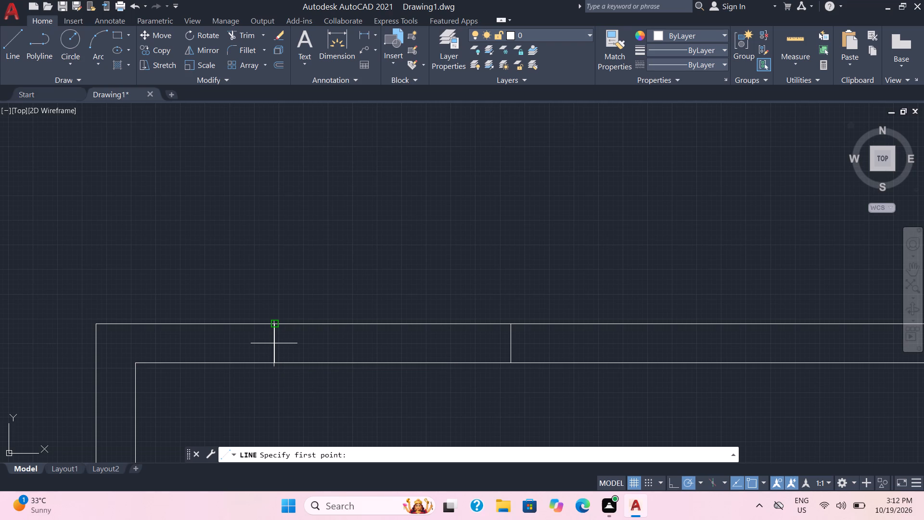
scroll(274, 343, up, 2)
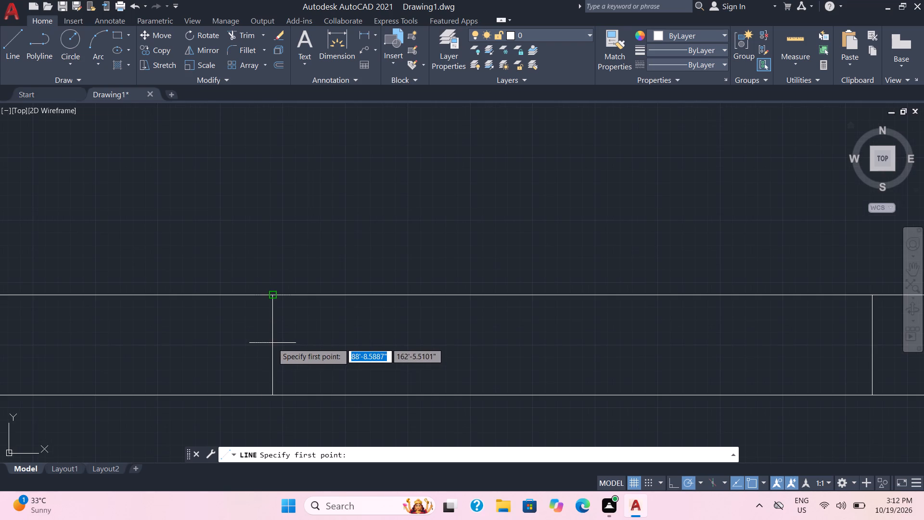
triple_click(272, 343)
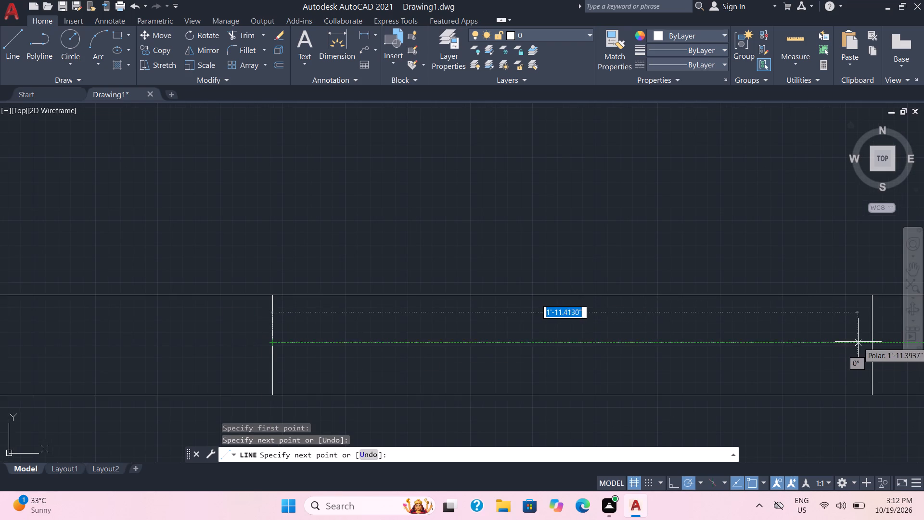
triple_click(872, 341)
scroll(553, 257, down, 1)
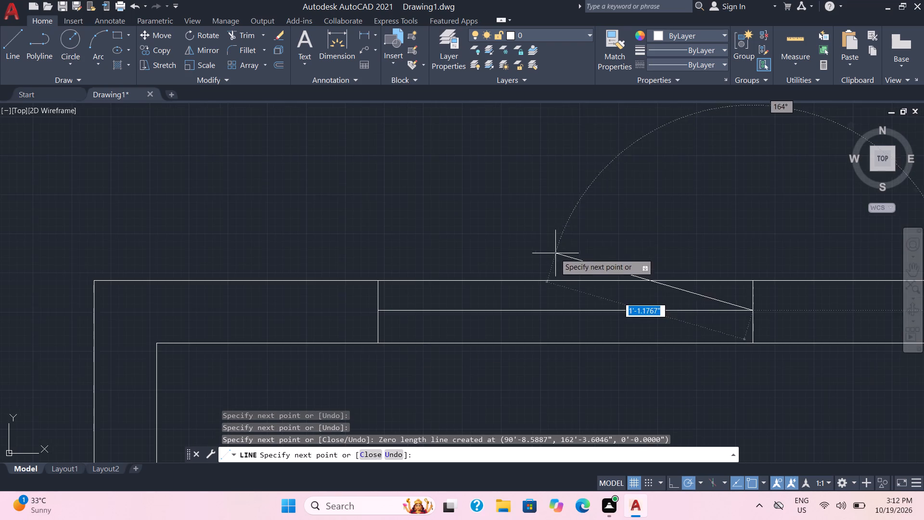
scroll(657, 238, down, 1)
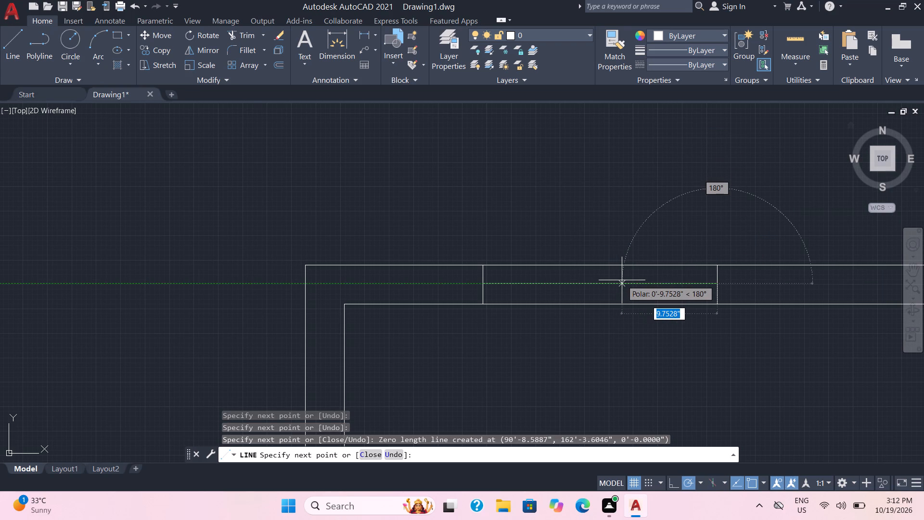
key(Escape)
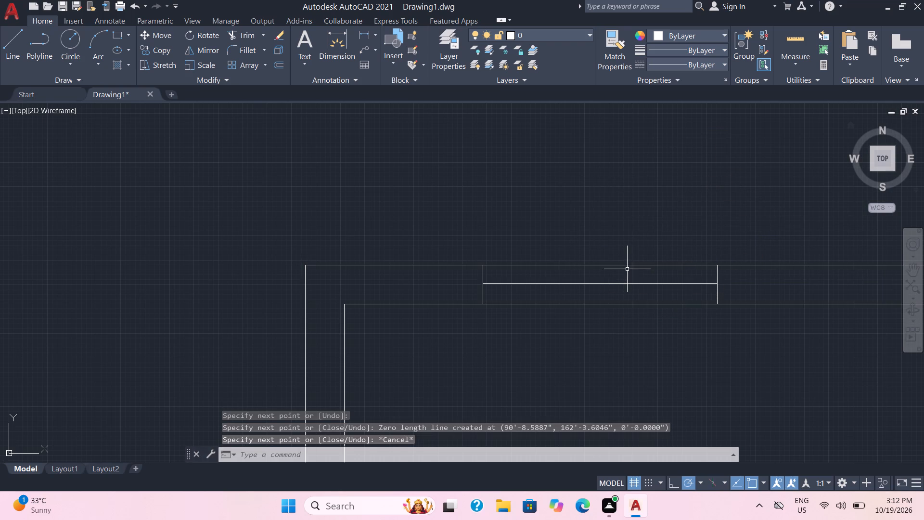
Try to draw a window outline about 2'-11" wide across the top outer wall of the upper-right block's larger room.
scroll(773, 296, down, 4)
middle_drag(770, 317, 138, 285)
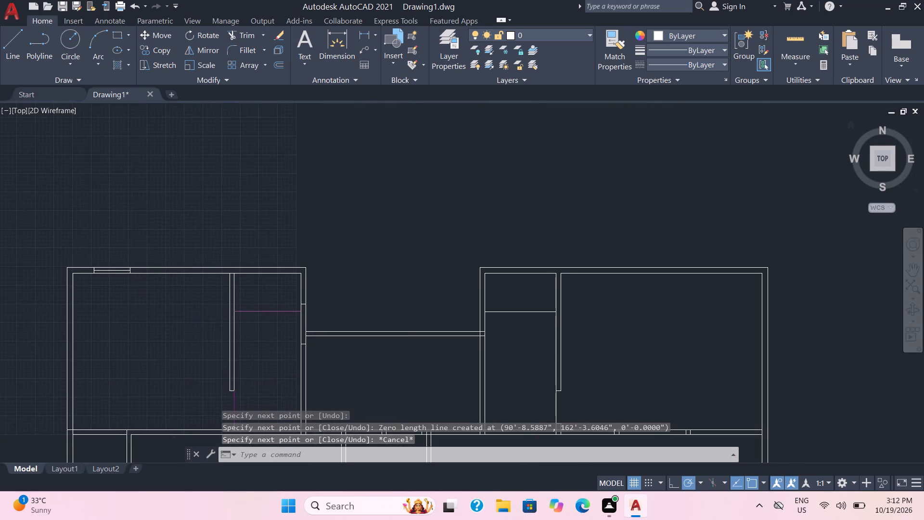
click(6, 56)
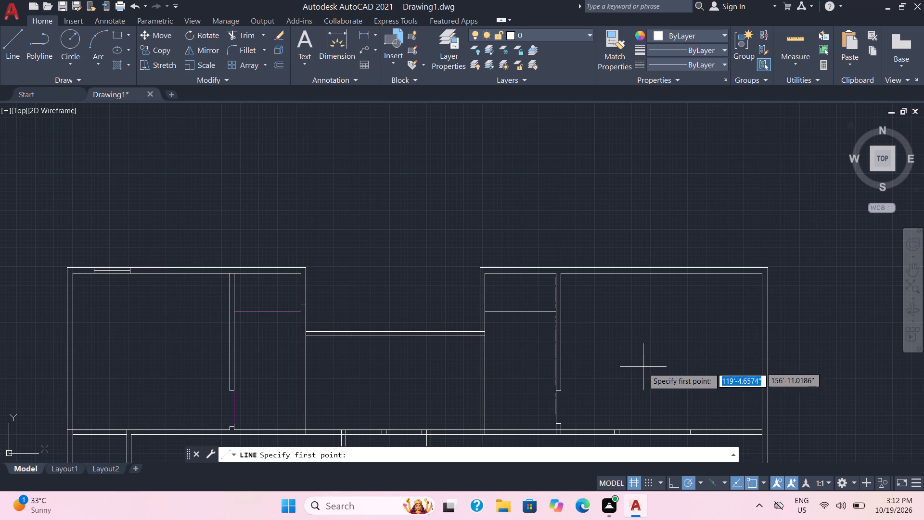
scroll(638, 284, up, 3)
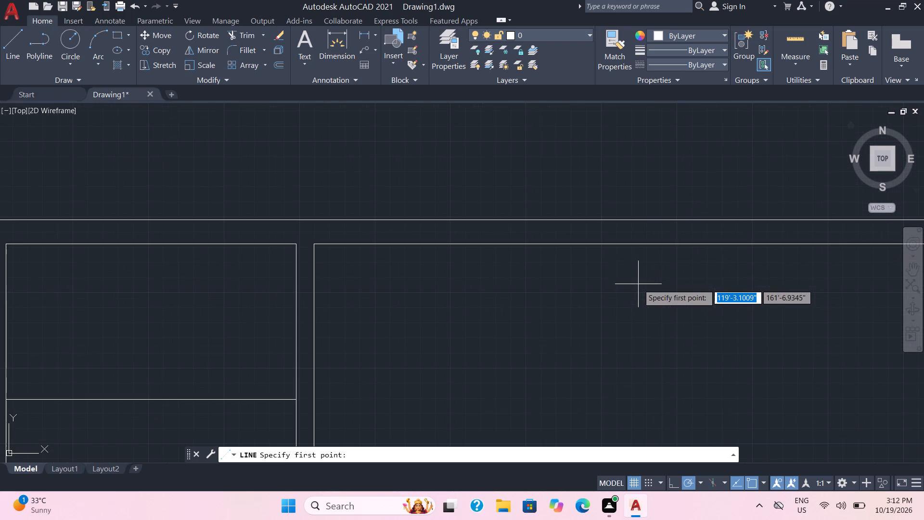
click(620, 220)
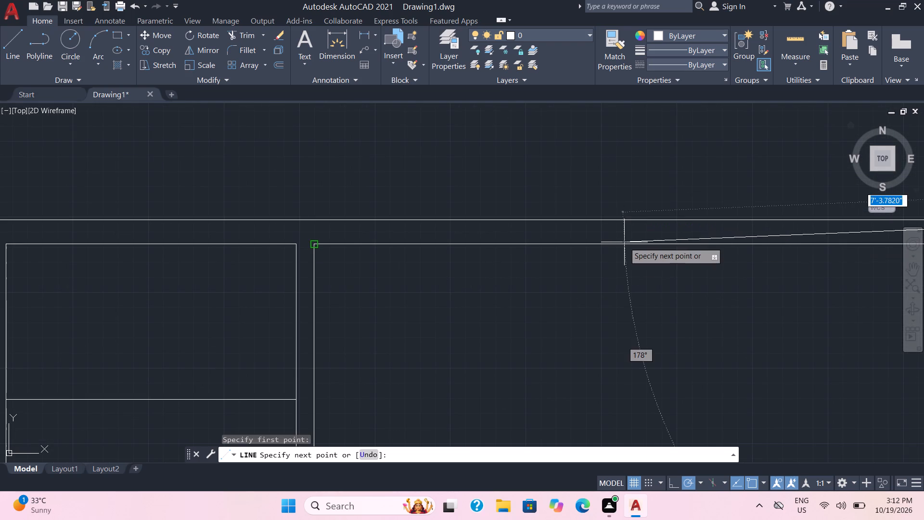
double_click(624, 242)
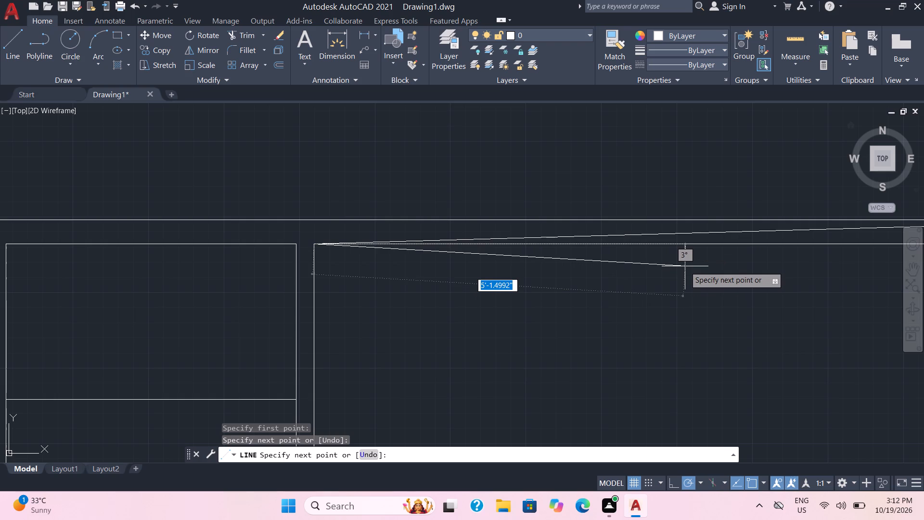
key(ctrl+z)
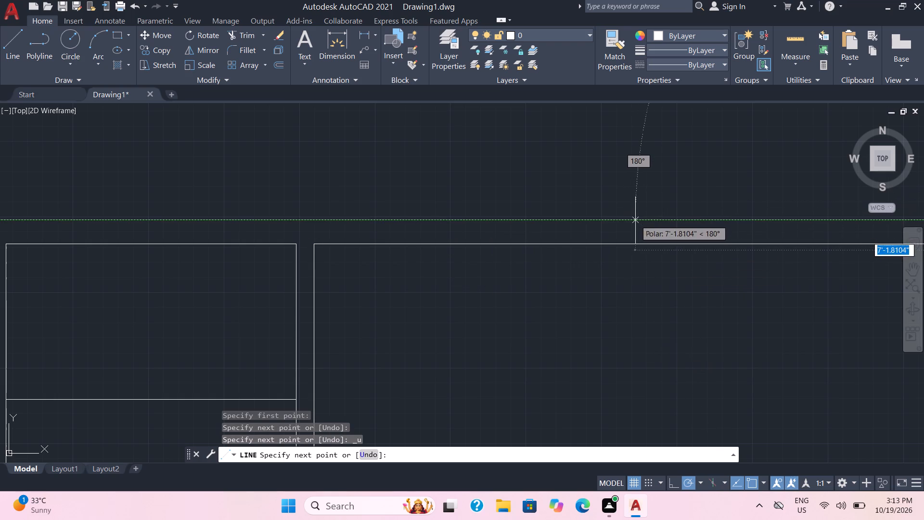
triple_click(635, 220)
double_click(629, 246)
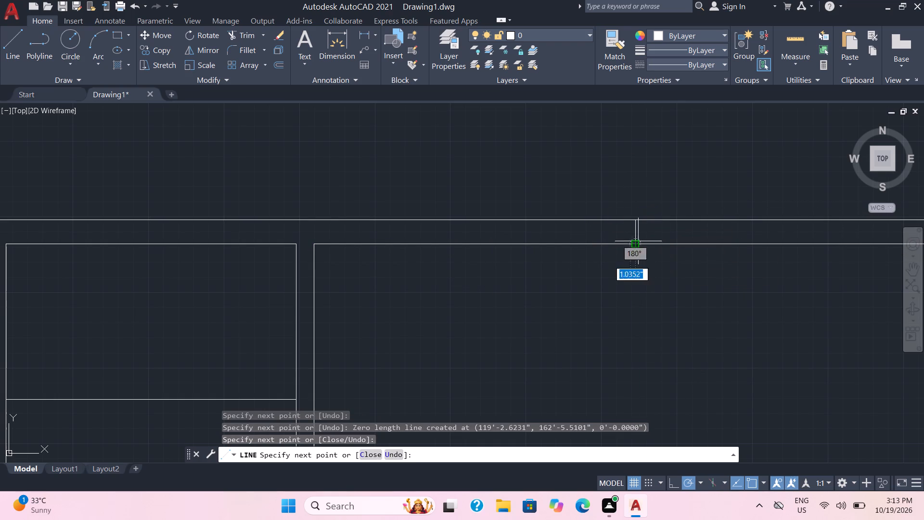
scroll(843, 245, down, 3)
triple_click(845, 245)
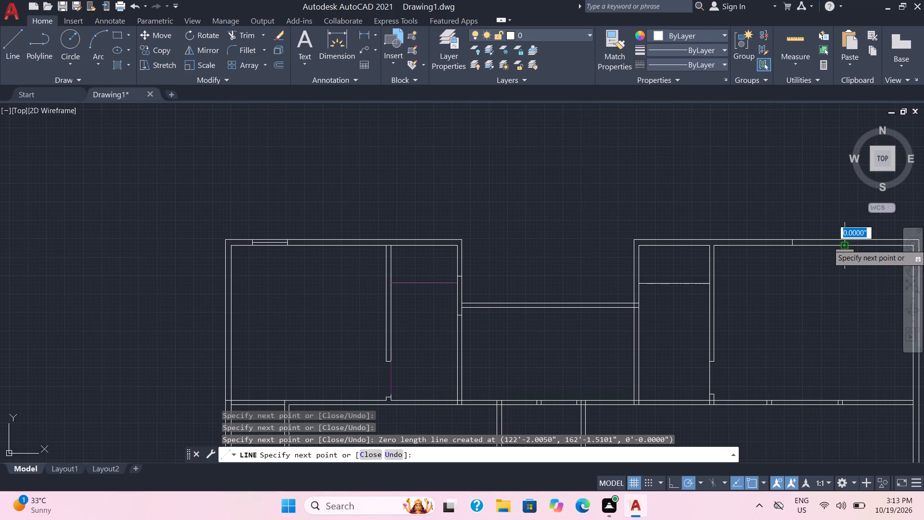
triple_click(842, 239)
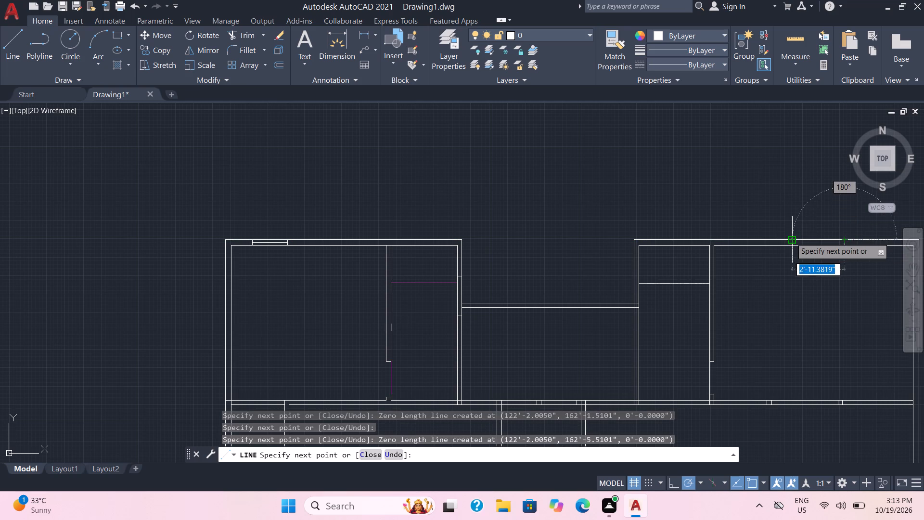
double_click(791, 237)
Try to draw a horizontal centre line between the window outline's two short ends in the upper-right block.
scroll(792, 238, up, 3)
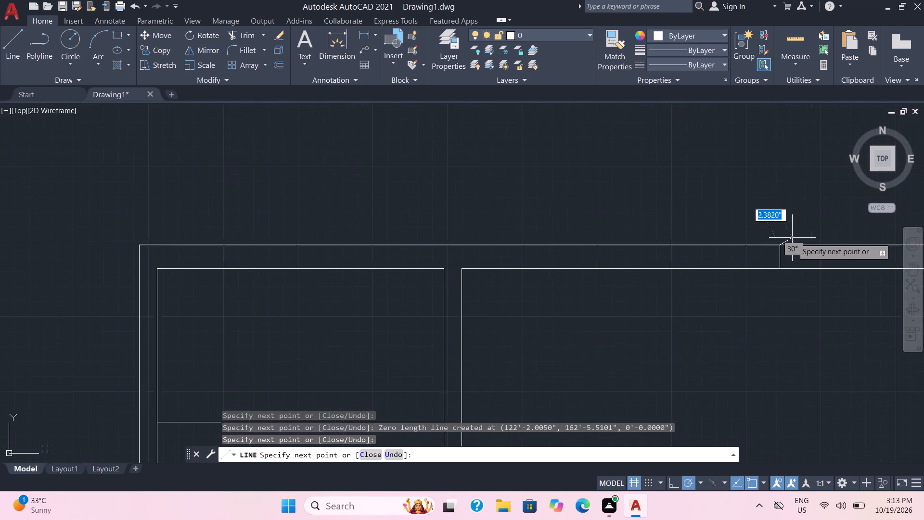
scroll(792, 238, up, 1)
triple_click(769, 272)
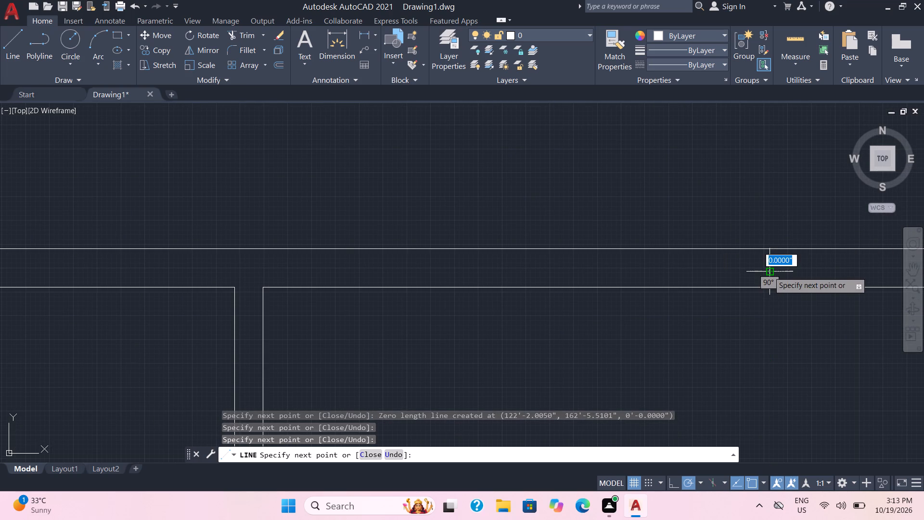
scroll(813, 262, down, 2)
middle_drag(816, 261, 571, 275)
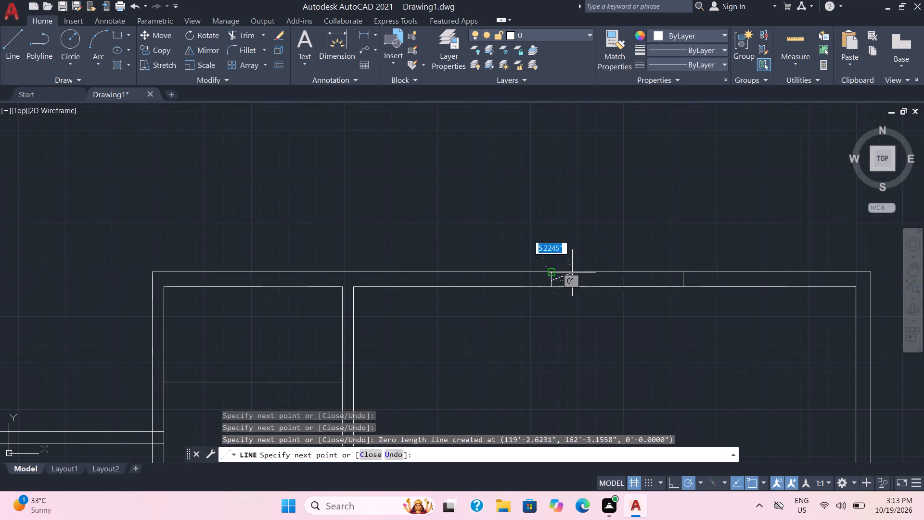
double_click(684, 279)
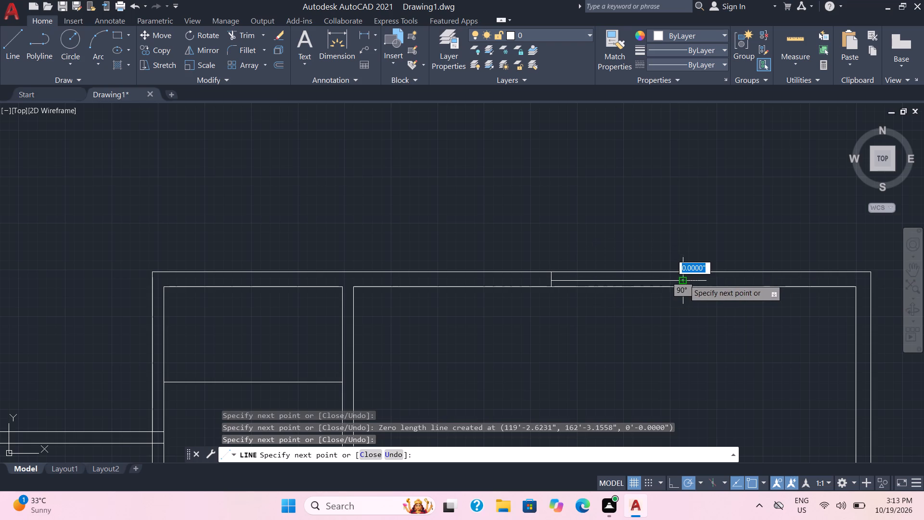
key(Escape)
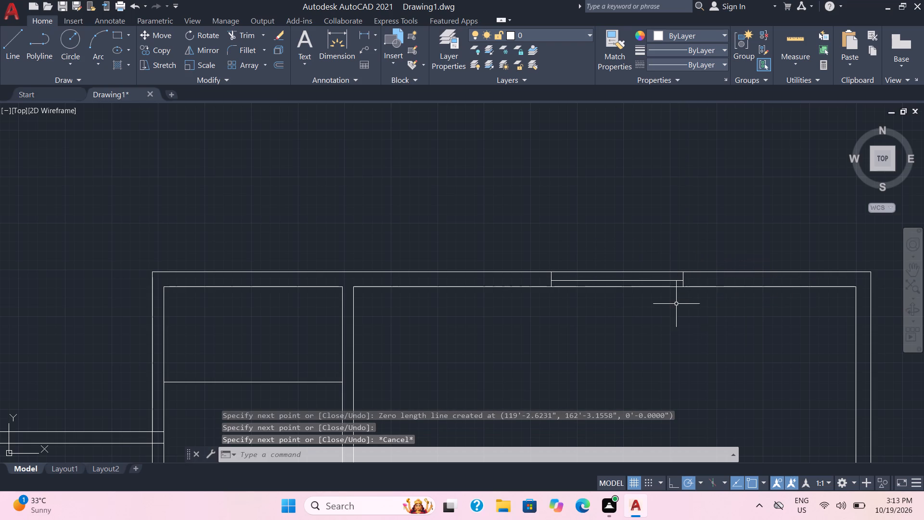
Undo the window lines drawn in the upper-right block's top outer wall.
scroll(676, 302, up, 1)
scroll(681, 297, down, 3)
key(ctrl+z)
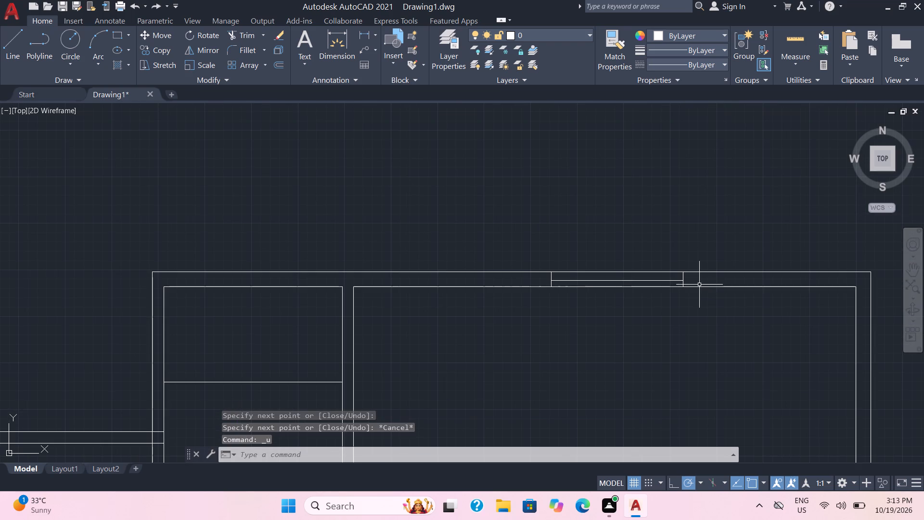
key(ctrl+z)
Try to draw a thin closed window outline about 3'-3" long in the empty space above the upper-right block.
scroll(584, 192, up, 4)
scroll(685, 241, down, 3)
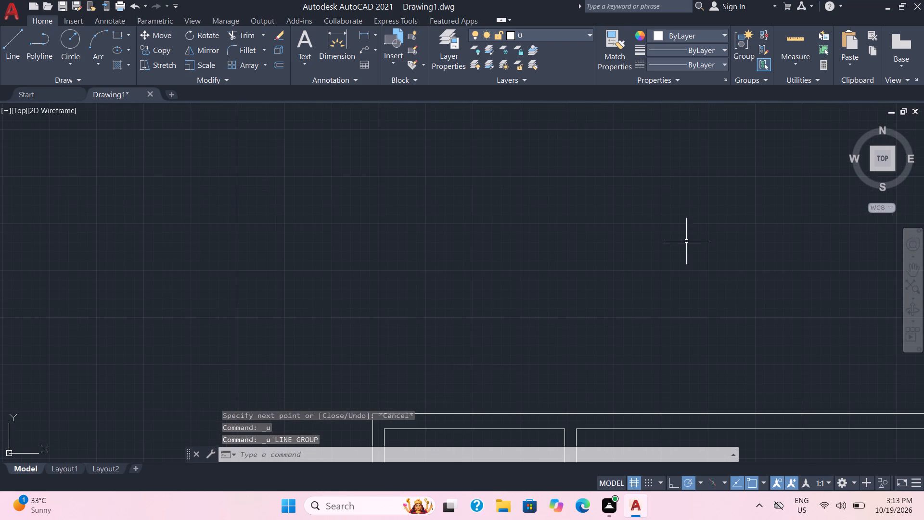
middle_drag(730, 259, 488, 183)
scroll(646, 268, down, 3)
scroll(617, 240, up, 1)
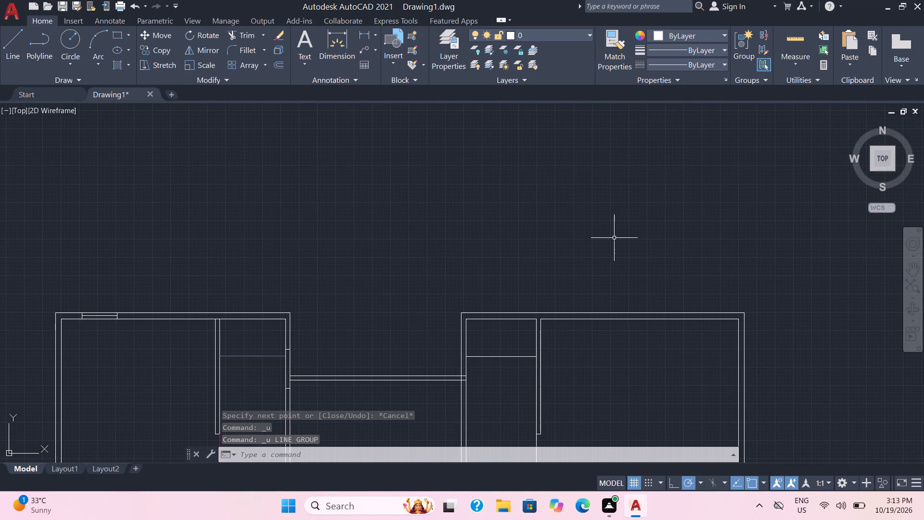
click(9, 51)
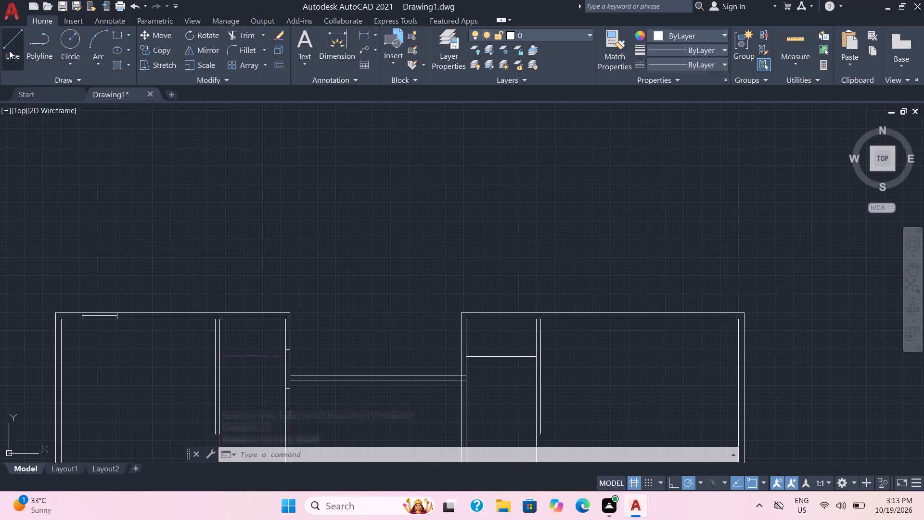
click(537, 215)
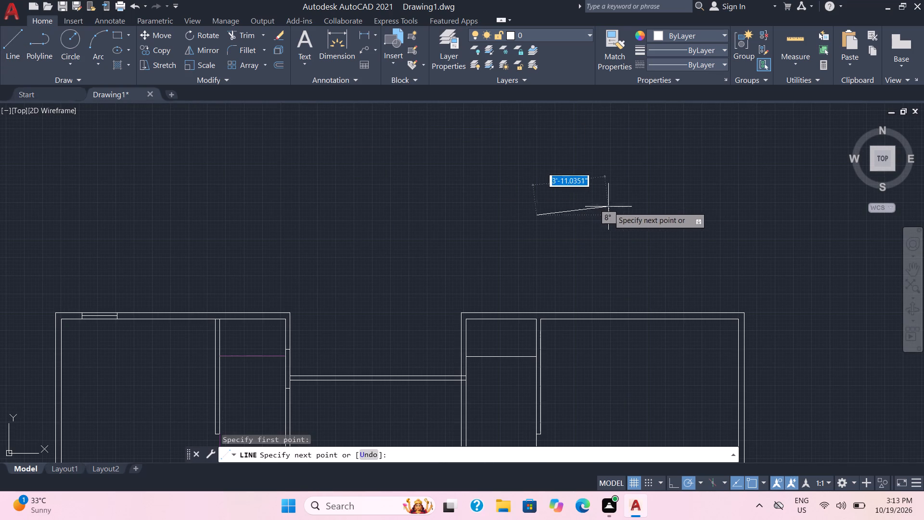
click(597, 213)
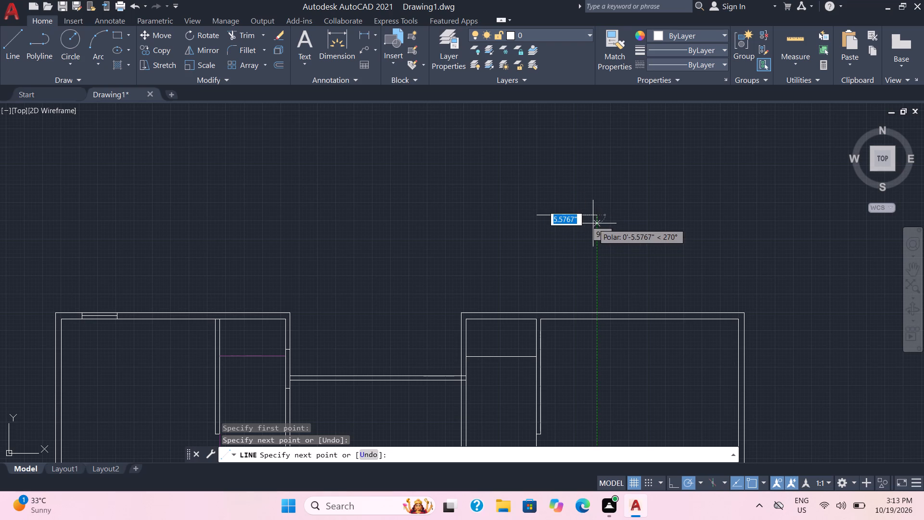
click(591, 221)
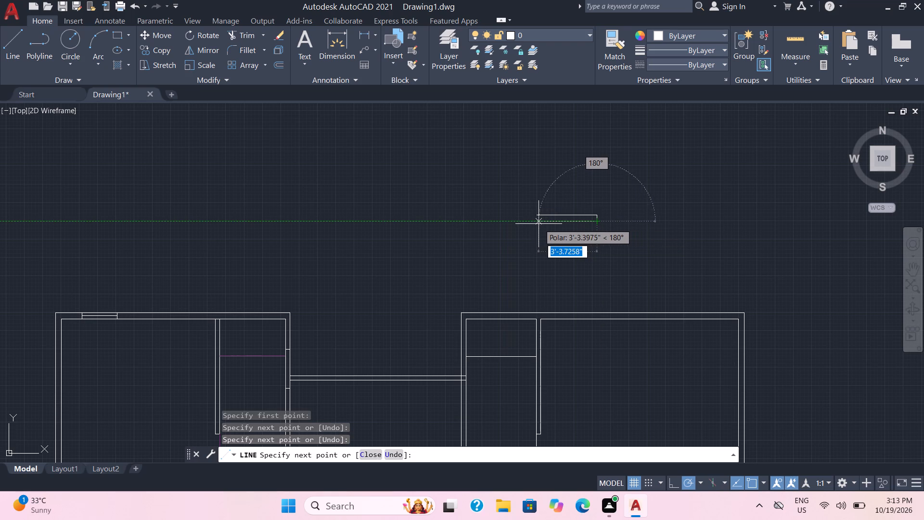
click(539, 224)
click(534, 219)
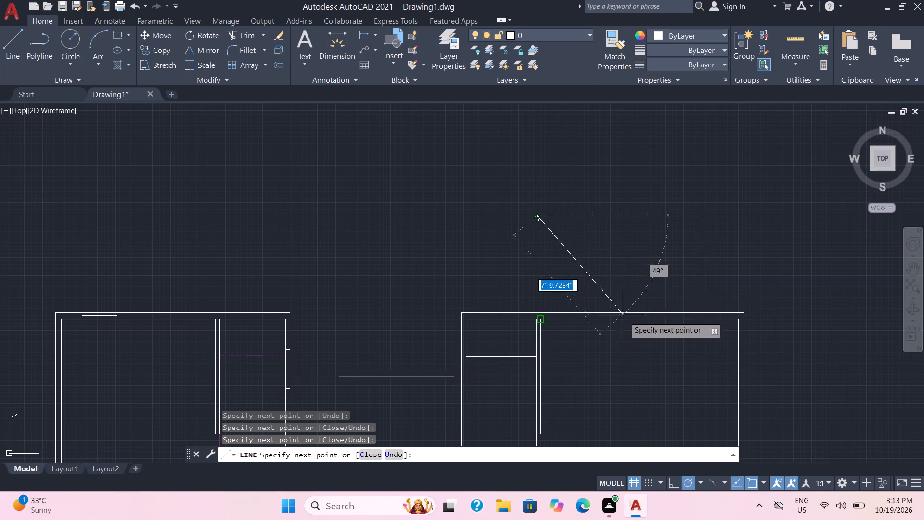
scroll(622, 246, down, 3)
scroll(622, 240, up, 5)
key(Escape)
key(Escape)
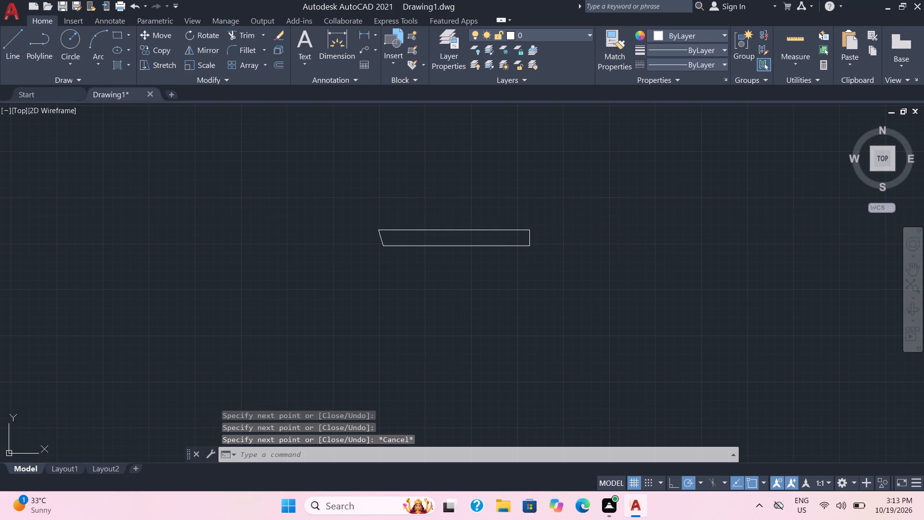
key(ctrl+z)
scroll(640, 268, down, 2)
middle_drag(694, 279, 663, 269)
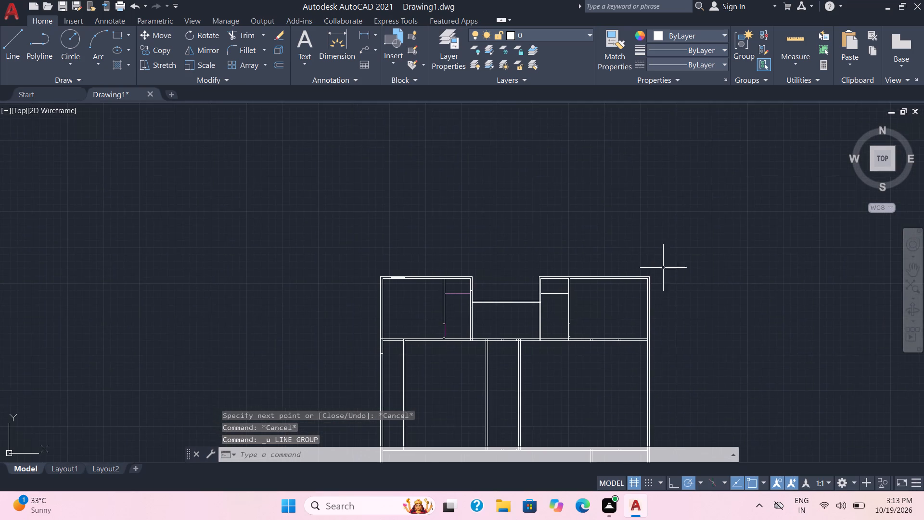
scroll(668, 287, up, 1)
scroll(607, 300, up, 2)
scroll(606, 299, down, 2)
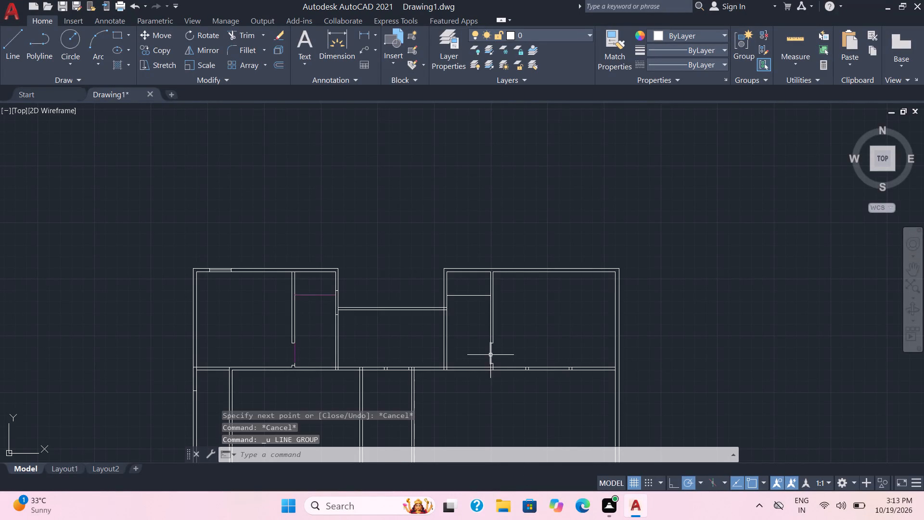
Trim away the two pairs of short door jamb lines in the horizontal wall below the upper-right block's larger room.
scroll(499, 348, up, 1)
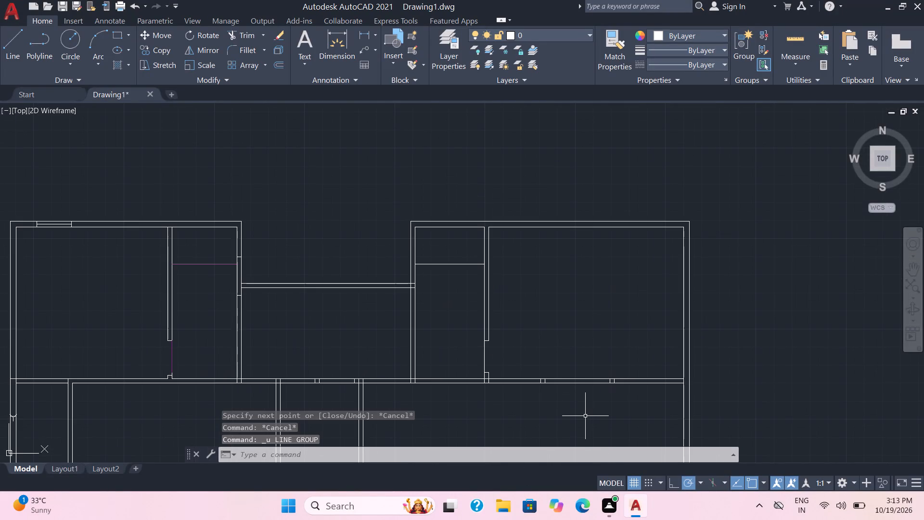
scroll(540, 418, up, 3)
scroll(521, 399, down, 3)
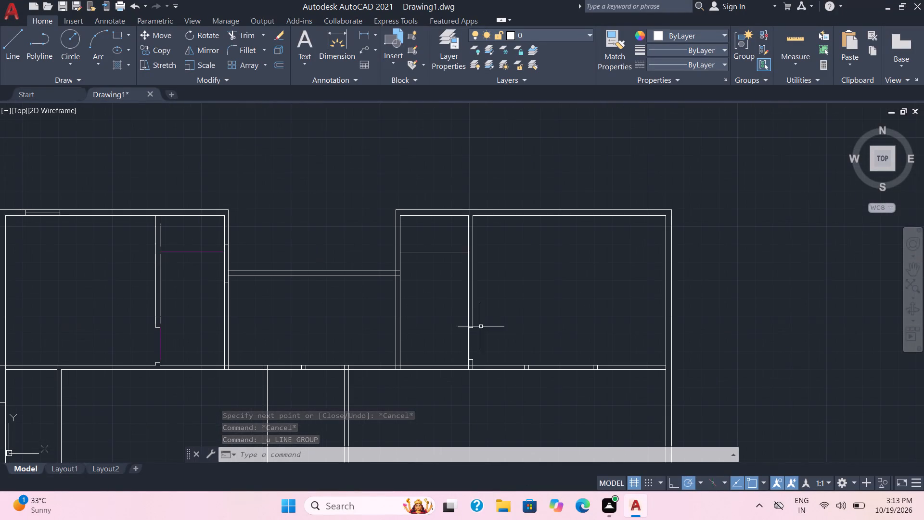
click(241, 30)
scroll(648, 313, up, 1)
scroll(593, 345, up, 2)
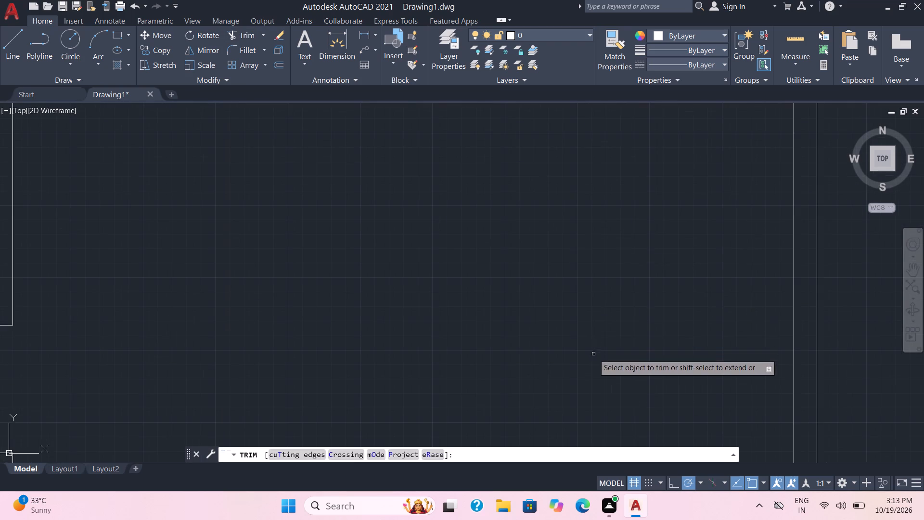
middle_drag(534, 77, 539, 104)
middle_drag(632, 259, 585, 169)
scroll(581, 160, down, 1)
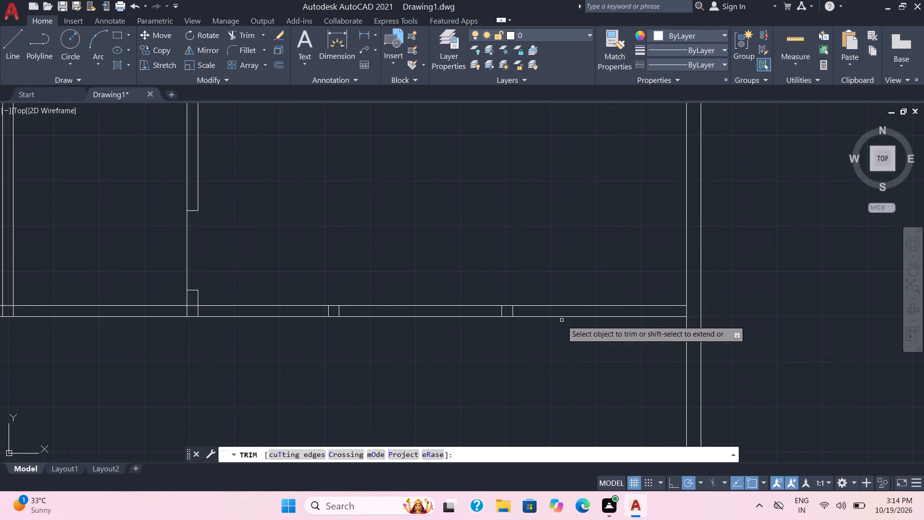
scroll(519, 310, up, 2)
drag(519, 313, 423, 328)
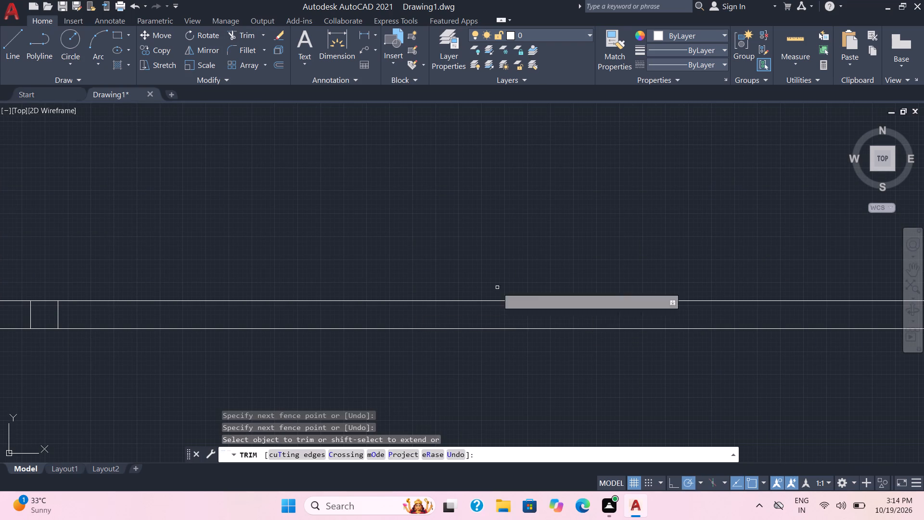
drag(23, 322, 72, 318)
Trim the overlapping line ends where the upper-right block's partition runs into the horizontal wall below it.
scroll(34, 310, down, 3)
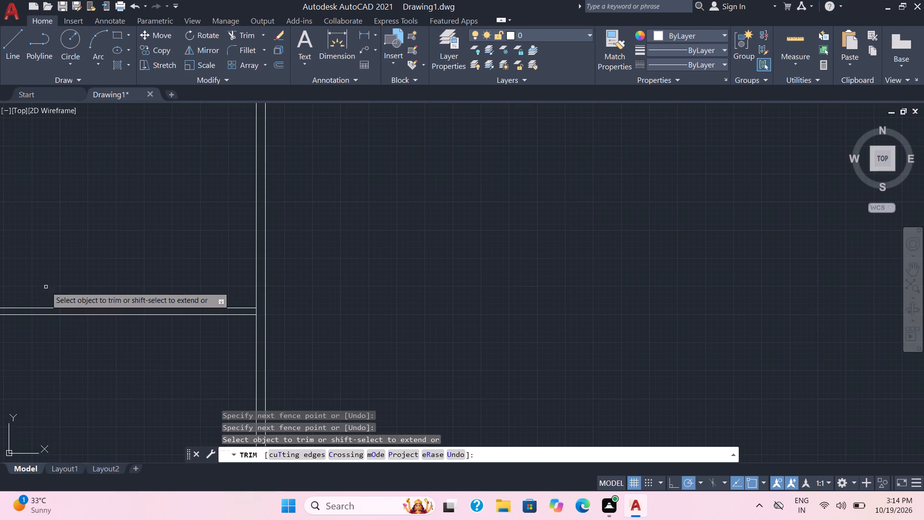
middle_drag(137, 277, 368, 235)
scroll(169, 286, up, 3)
drag(235, 231, 236, 231)
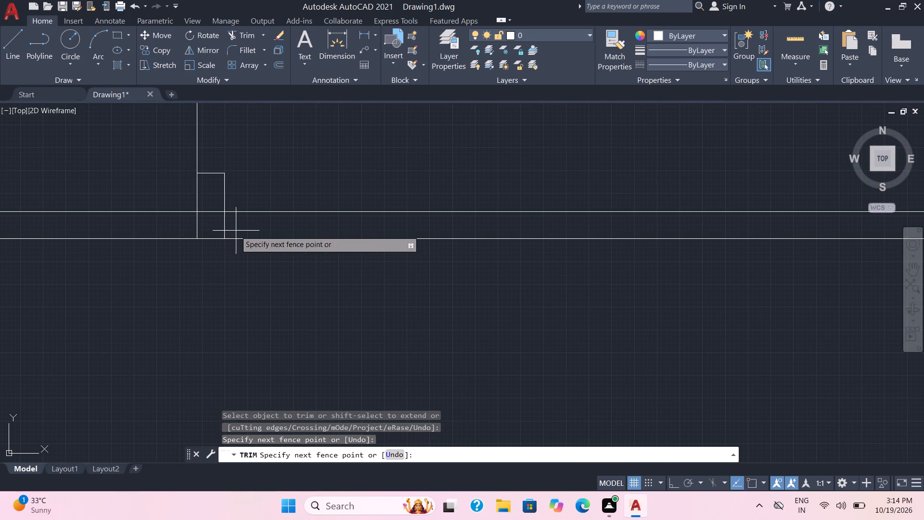
drag(236, 231, 214, 201)
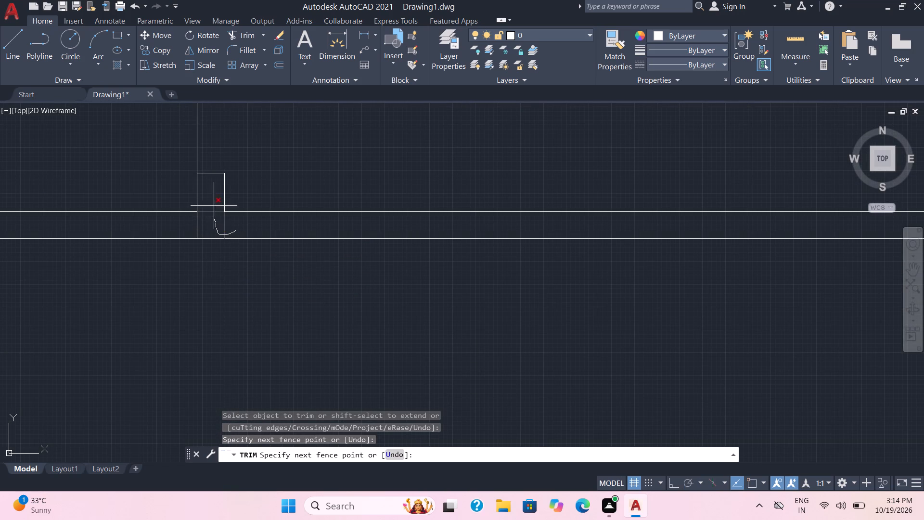
drag(214, 201, 184, 227)
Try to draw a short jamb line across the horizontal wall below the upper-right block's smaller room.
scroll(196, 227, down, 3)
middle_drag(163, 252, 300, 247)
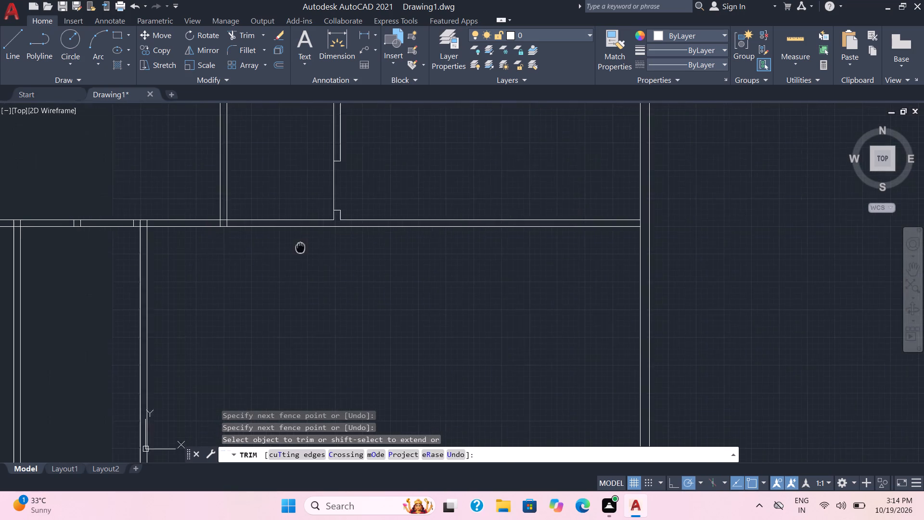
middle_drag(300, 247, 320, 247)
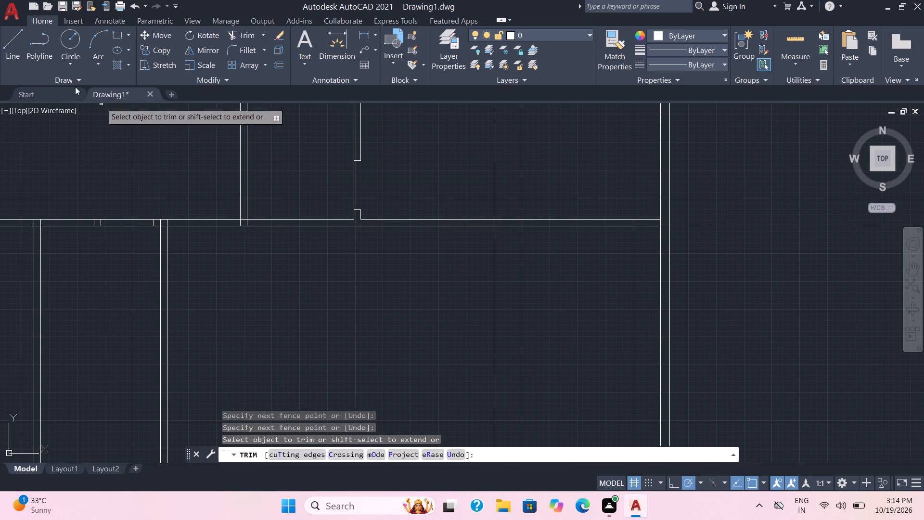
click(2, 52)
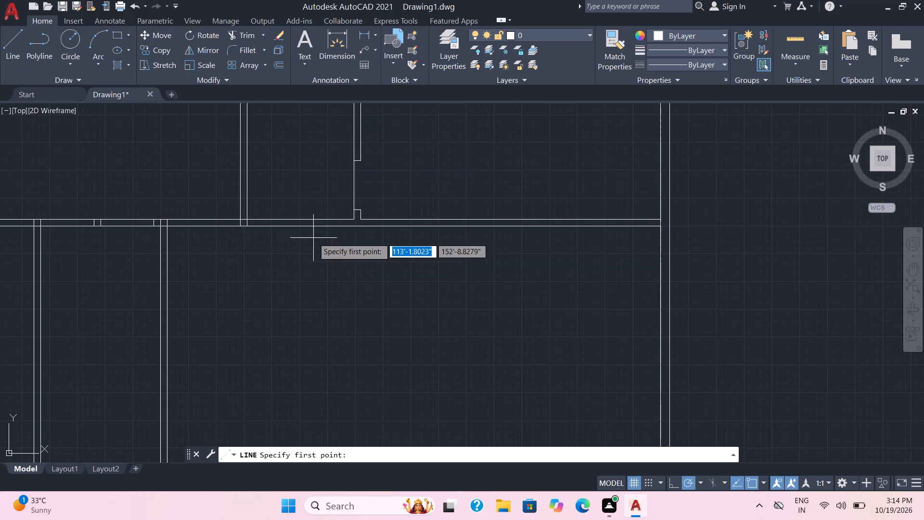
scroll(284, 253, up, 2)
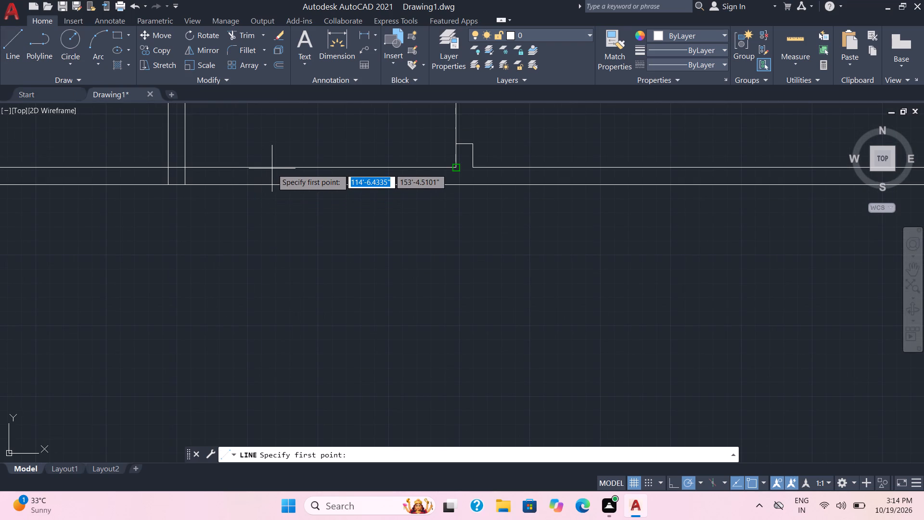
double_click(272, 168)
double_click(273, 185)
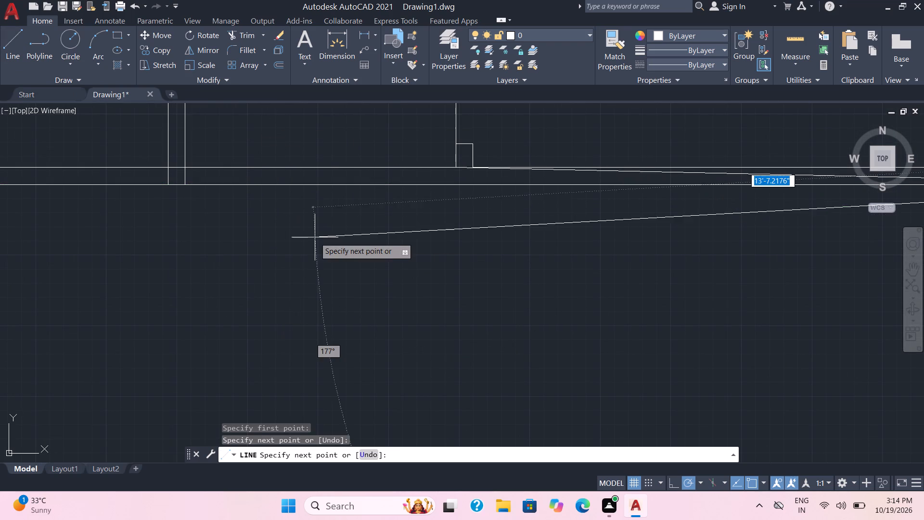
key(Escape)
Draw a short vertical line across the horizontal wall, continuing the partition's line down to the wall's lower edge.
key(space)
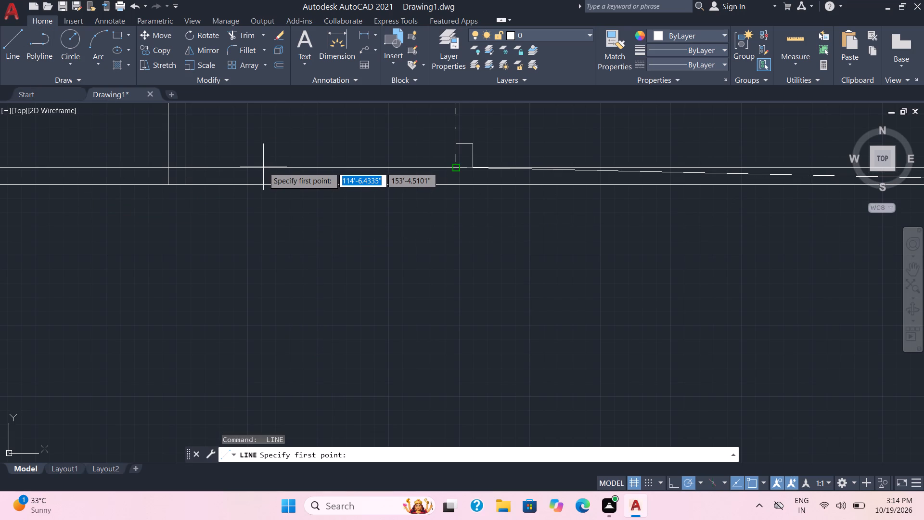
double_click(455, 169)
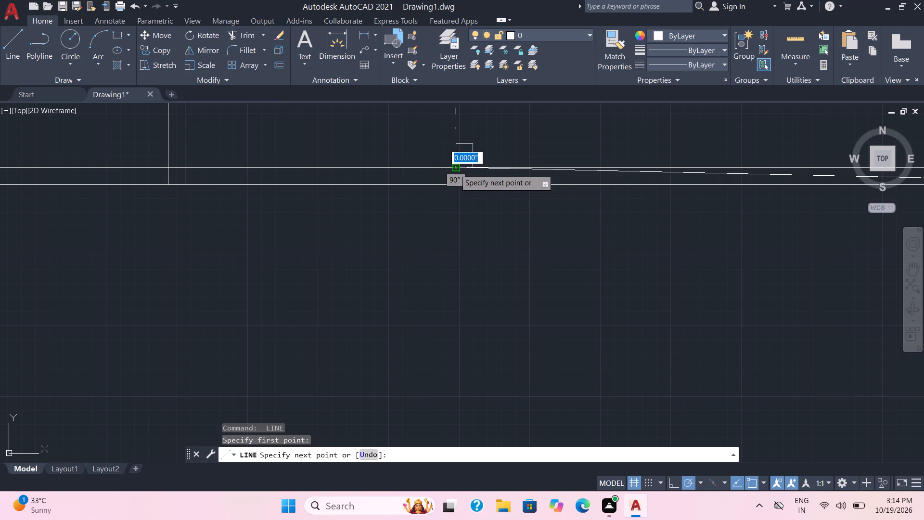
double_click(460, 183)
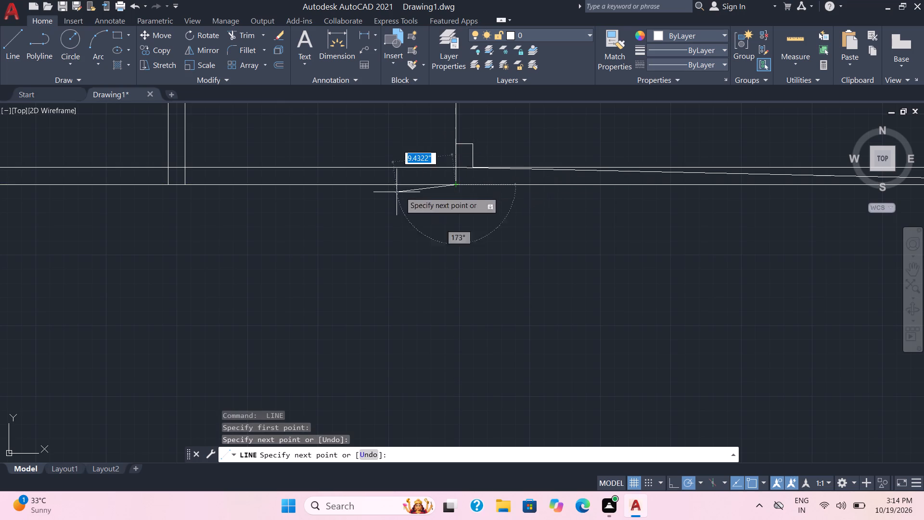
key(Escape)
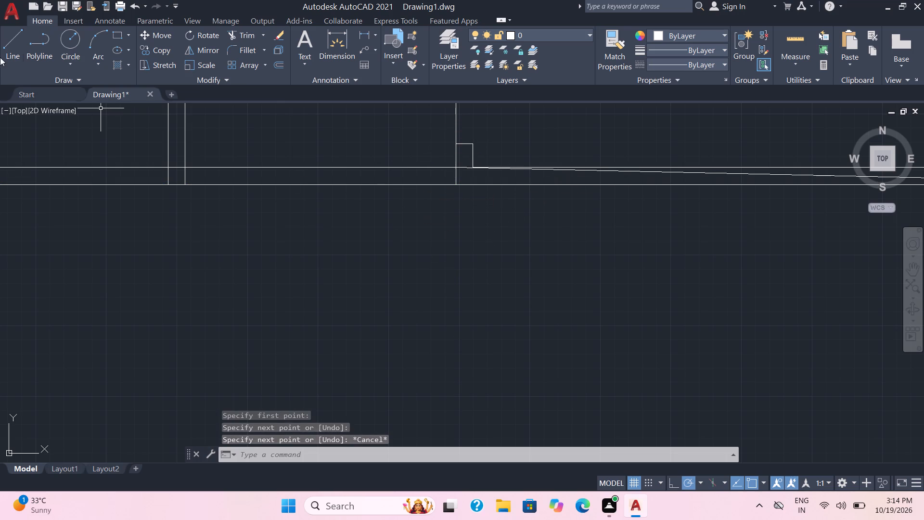
Draw a short vertical jamb line across the horizontal wall, midway along the upper-right block's smaller room.
click(17, 47)
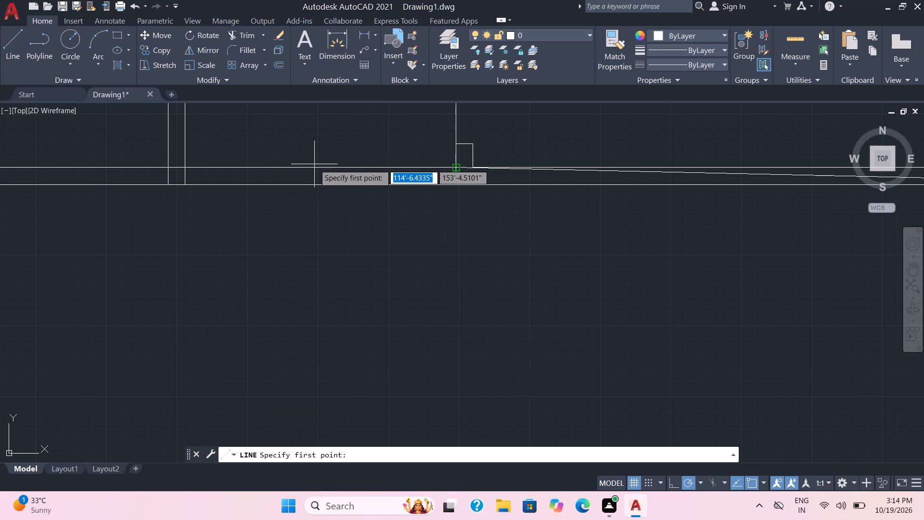
triple_click(316, 168)
double_click(318, 183)
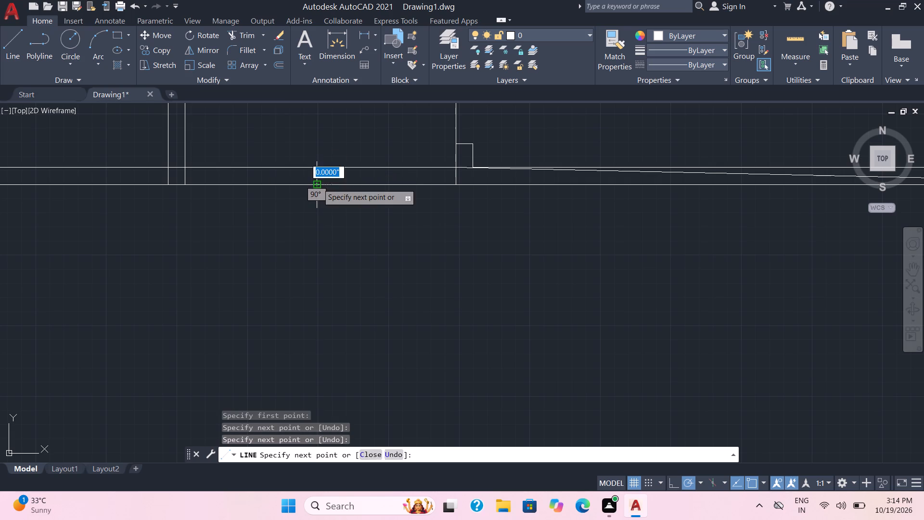
key(Escape)
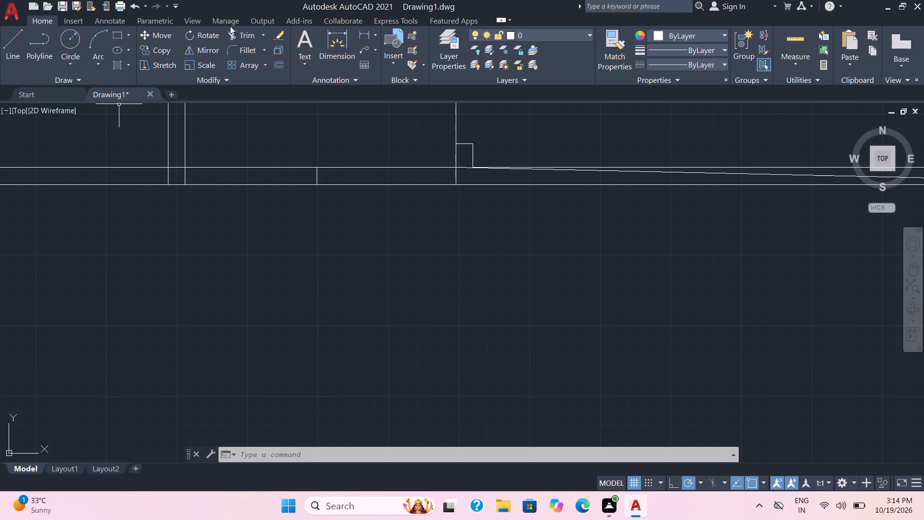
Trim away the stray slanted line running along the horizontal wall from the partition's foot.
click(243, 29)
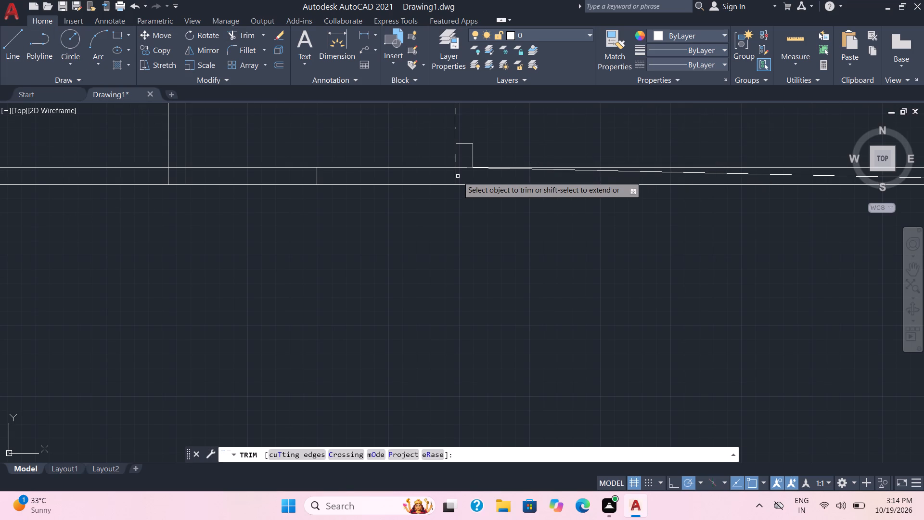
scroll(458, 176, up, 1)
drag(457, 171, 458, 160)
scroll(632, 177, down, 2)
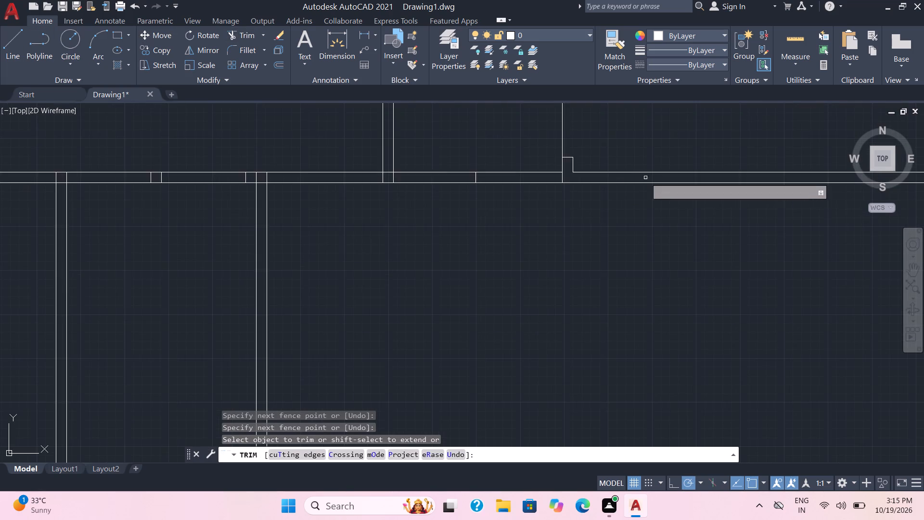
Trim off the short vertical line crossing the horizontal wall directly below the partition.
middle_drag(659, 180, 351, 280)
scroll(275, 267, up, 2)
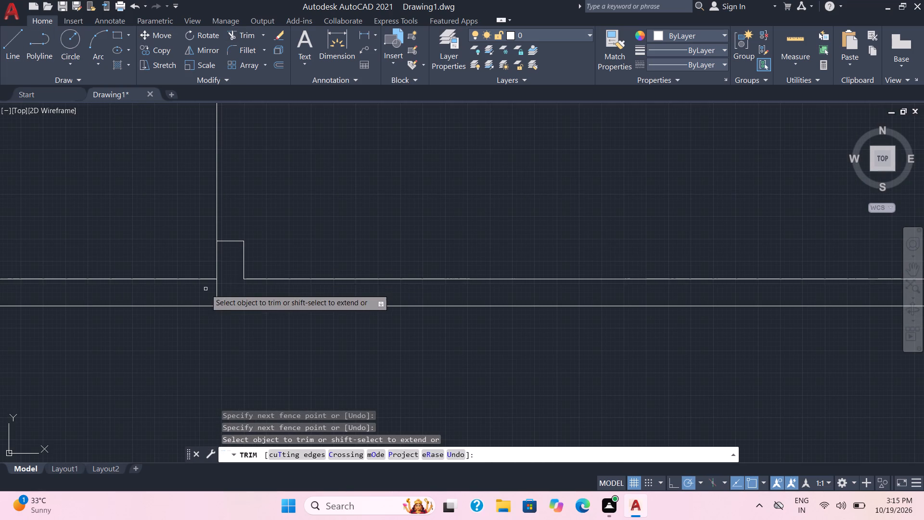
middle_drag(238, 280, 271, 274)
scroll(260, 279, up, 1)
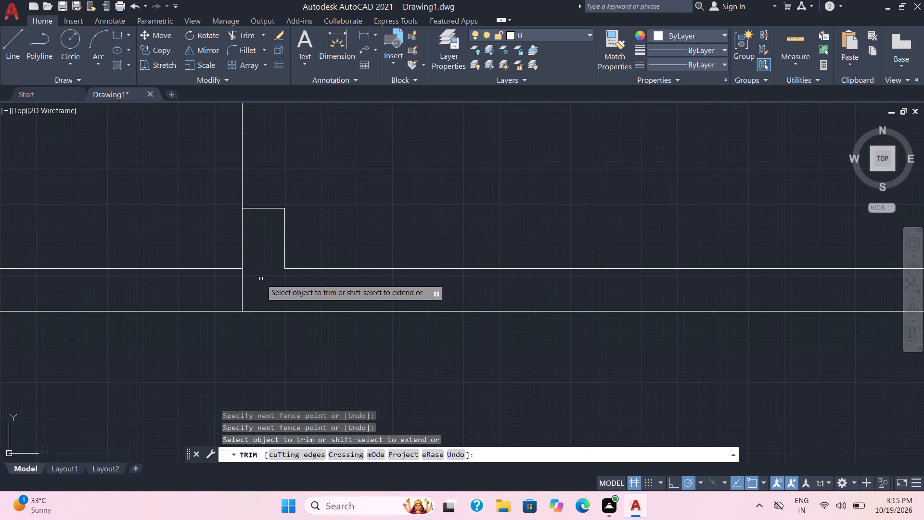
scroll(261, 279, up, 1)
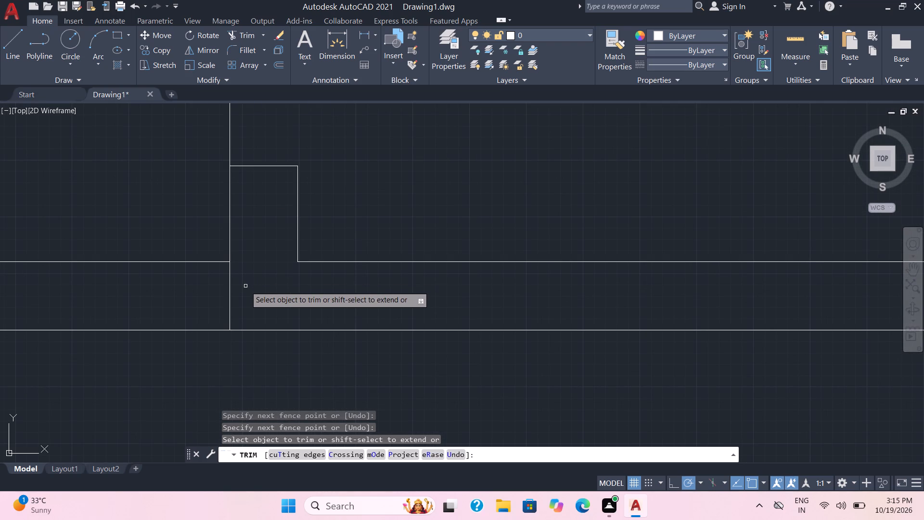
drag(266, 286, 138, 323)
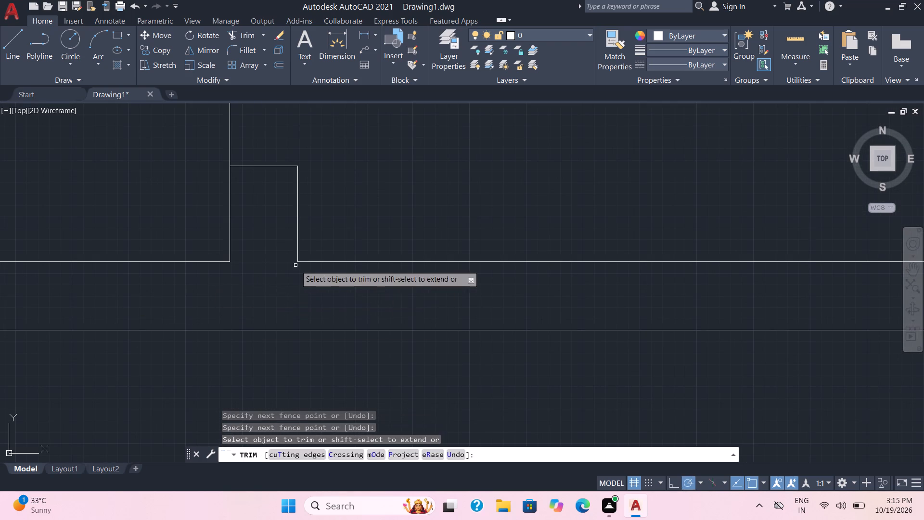
Draw the opening's second jamb line across the horizontal wall, just on the smaller room's side of the partition.
scroll(276, 269, down, 1)
click(13, 39)
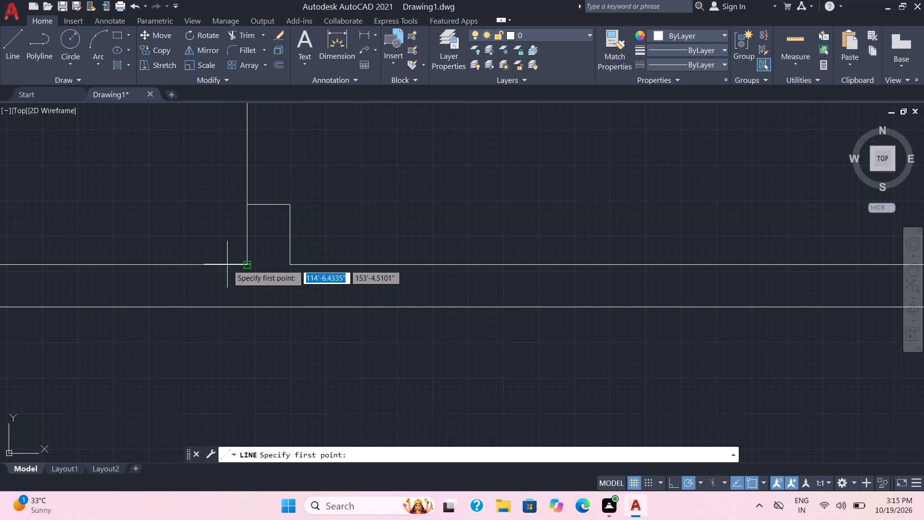
triple_click(227, 264)
double_click(227, 308)
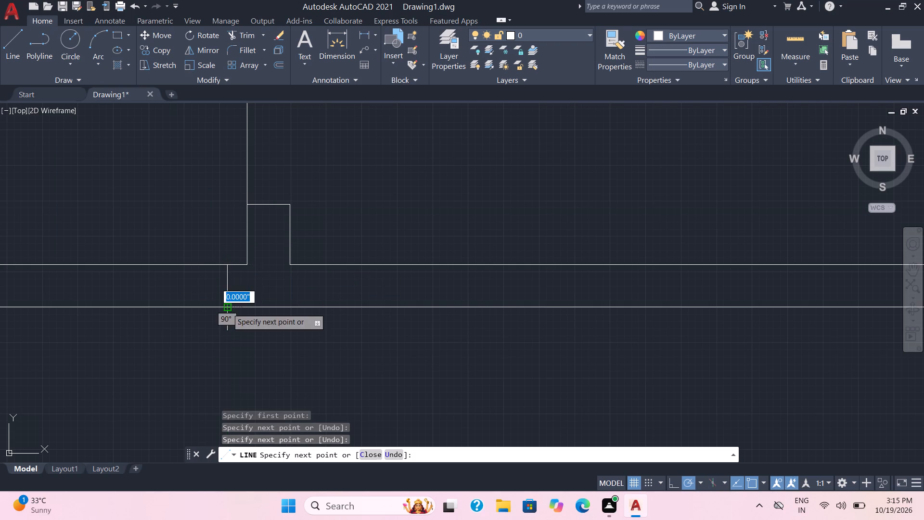
scroll(231, 272, down, 3)
key(Escape)
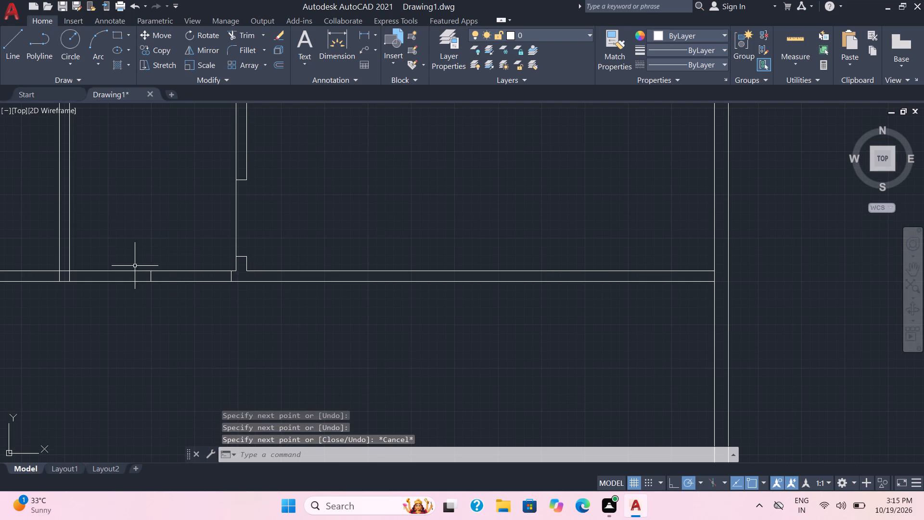
Set the colour of the upper-right block's cross line in the smaller room and the line across its partition's door opening to purple 147,39,143.
middle_drag(150, 295, 233, 312)
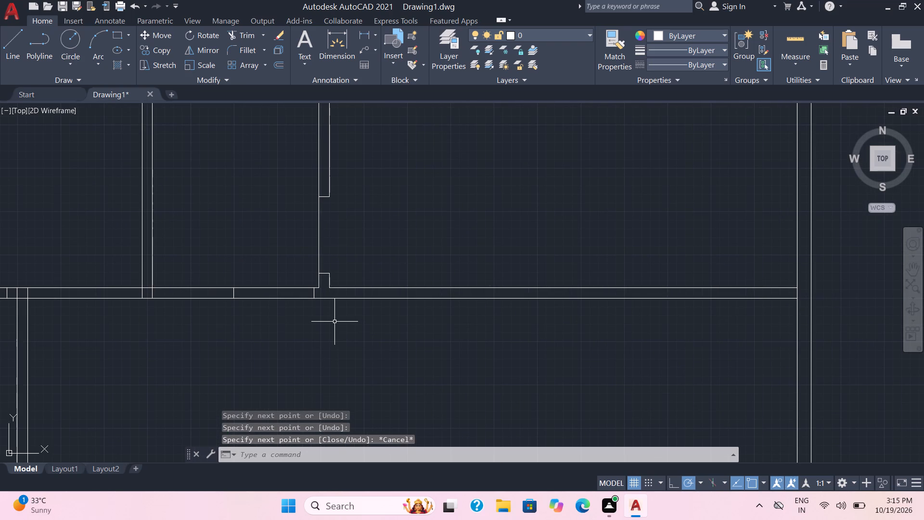
scroll(332, 320, down, 1)
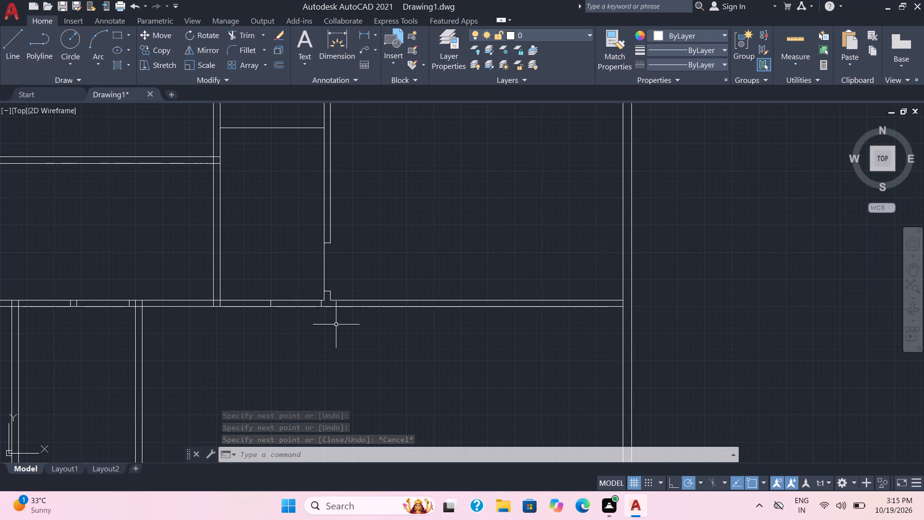
middle_drag(302, 327, 521, 254)
scroll(110, 254, down, 1)
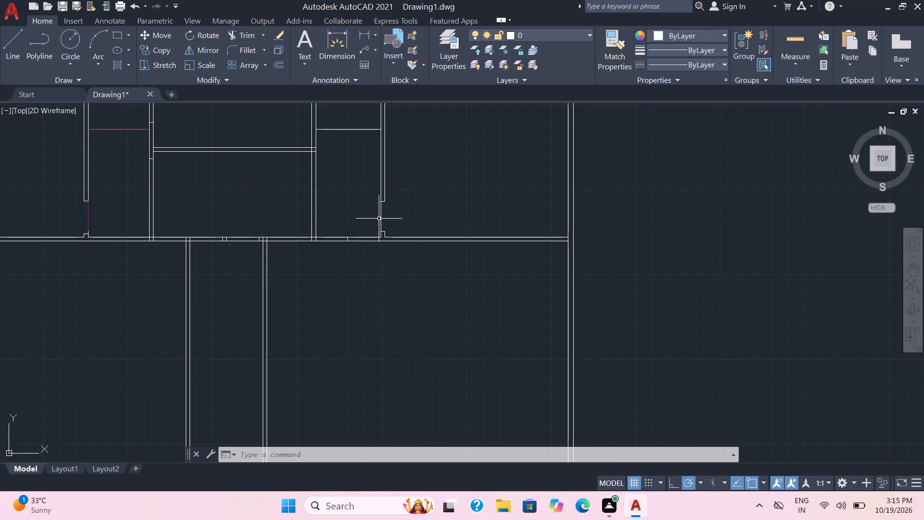
click(346, 128)
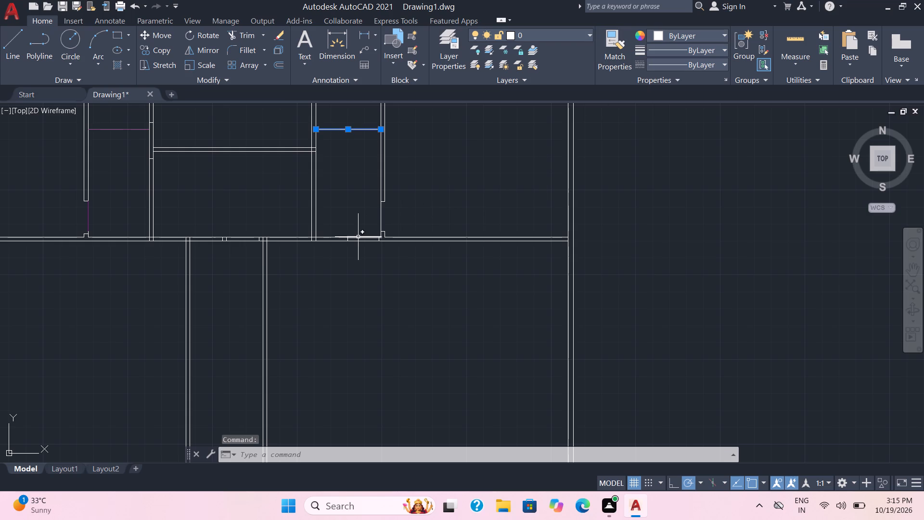
click(381, 218)
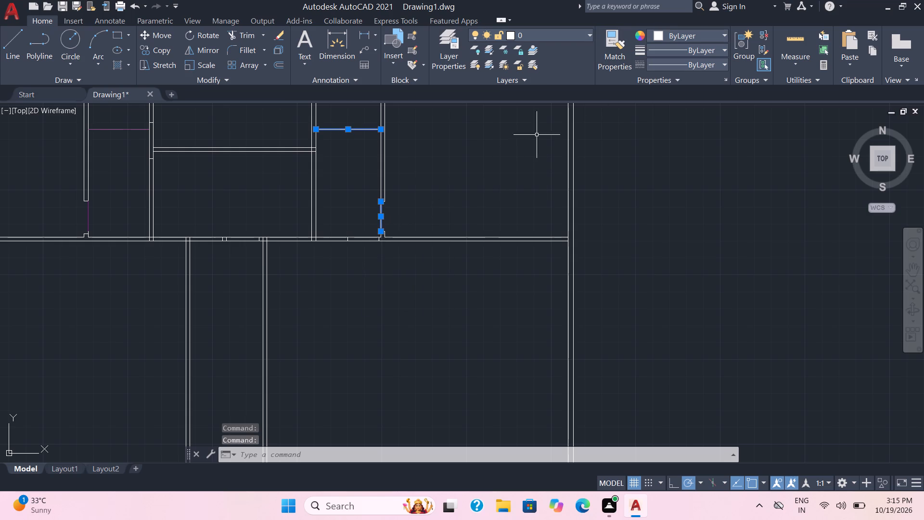
click(697, 34)
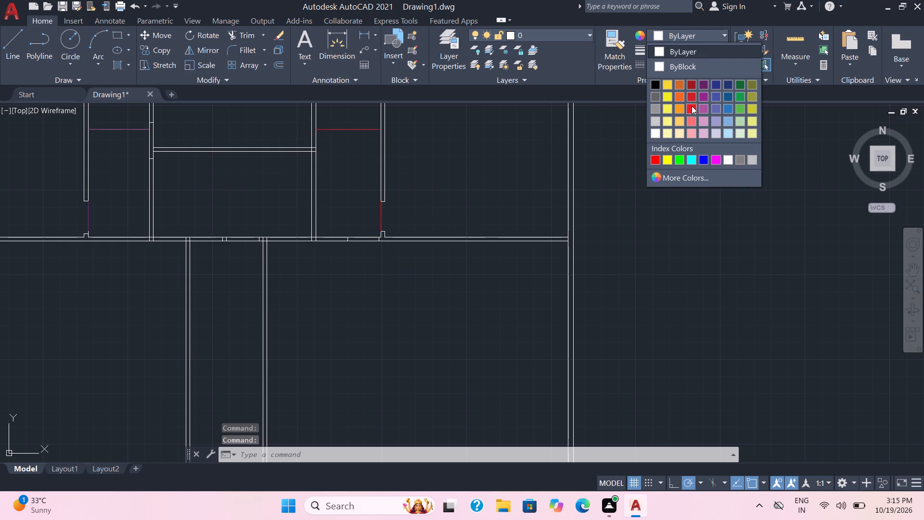
click(699, 99)
scroll(406, 217, down, 3)
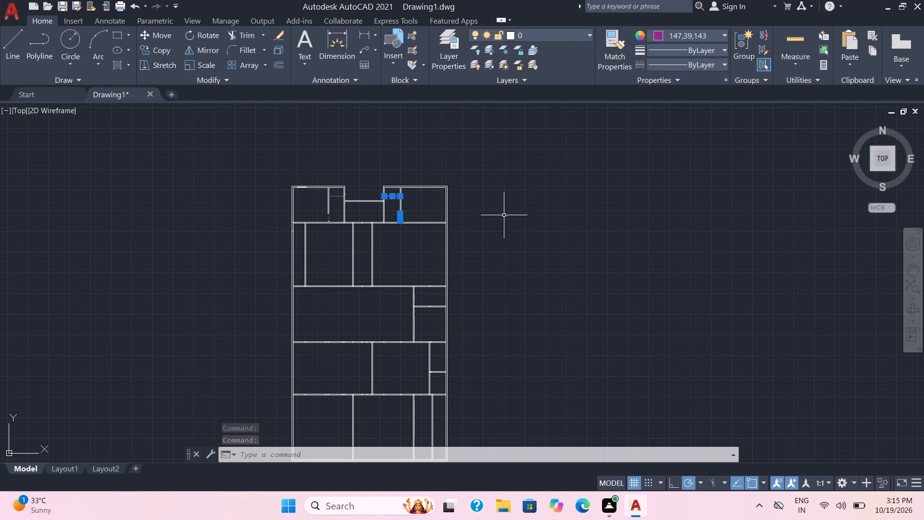
key(Escape)
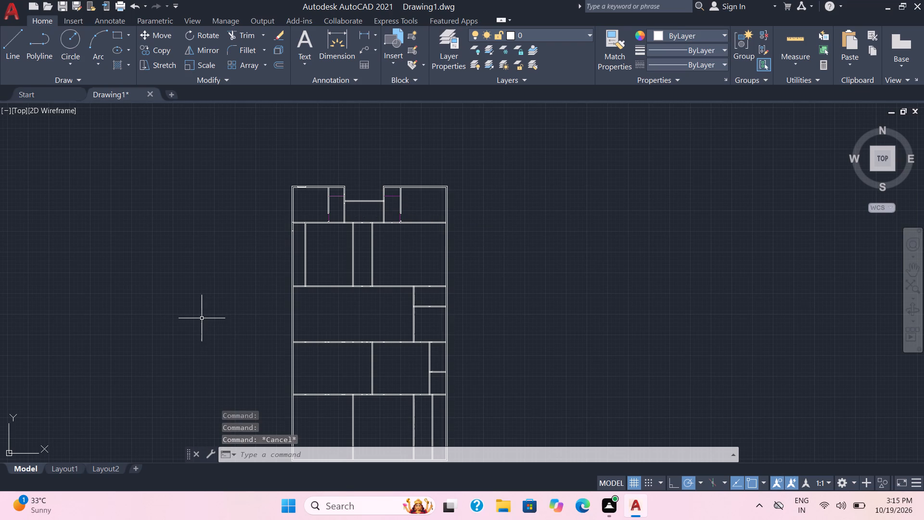
Examine the whole floor plan, from the lower rooms up to the top blocks and the narrow room along the left outer wall.
middle_drag(321, 305, 398, 246)
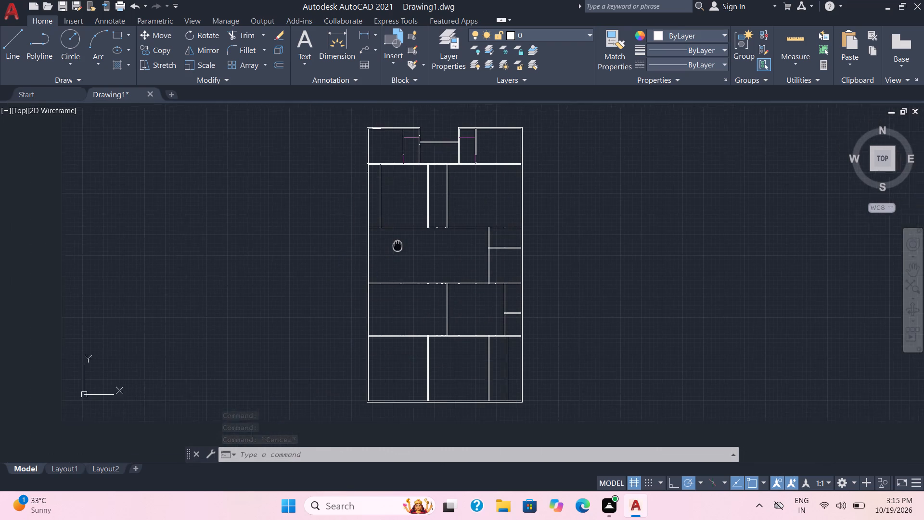
middle_drag(398, 246, 405, 240)
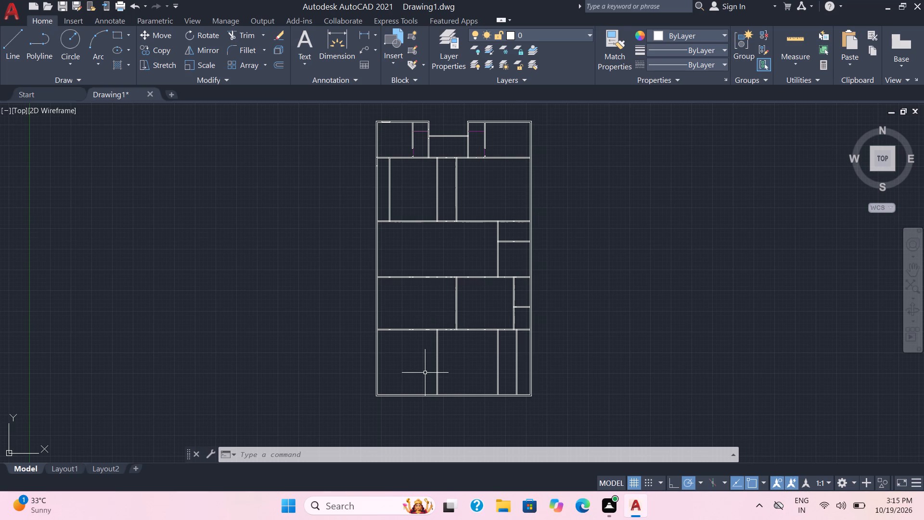
scroll(509, 325, up, 1)
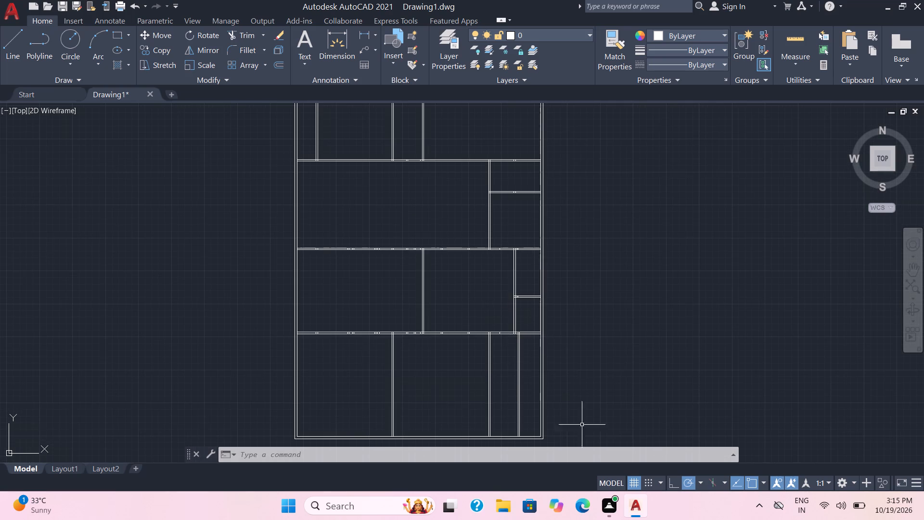
scroll(599, 429, down, 2)
scroll(576, 411, up, 1)
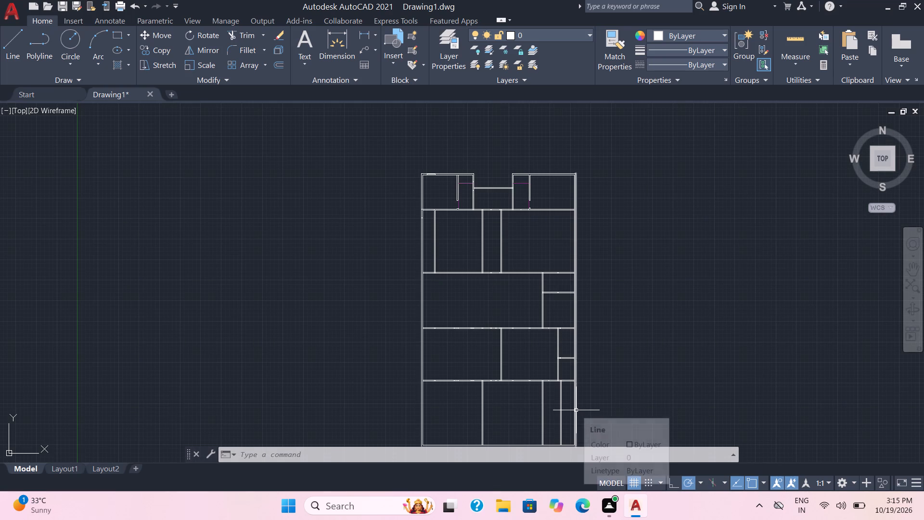
middle_drag(565, 367, 580, 317)
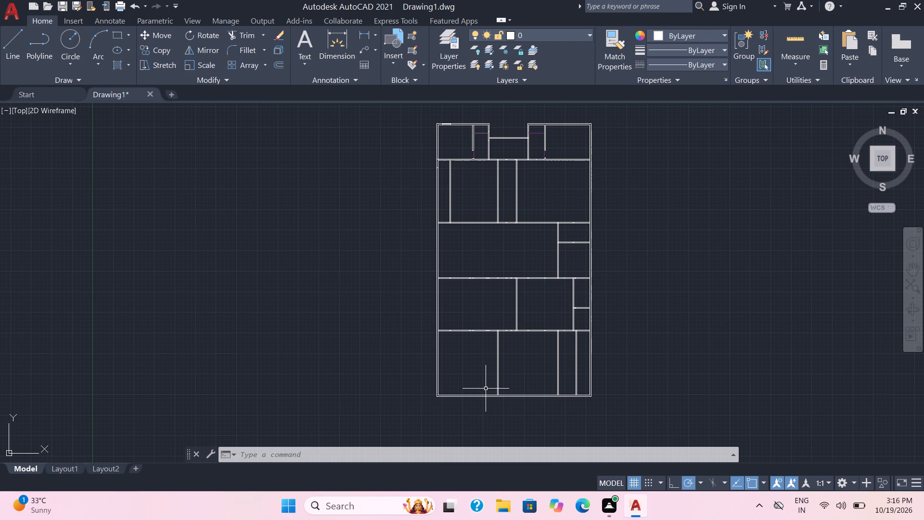
scroll(547, 346, up, 1)
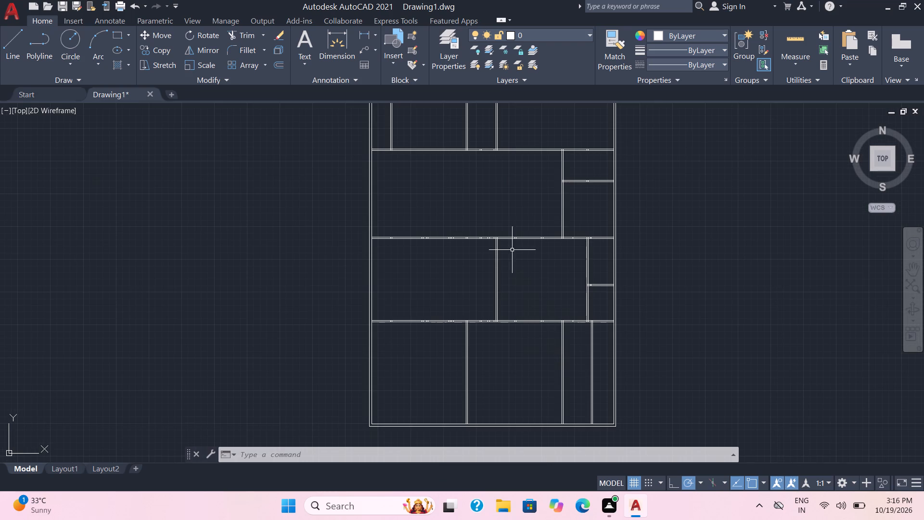
middle_drag(531, 226, 553, 358)
scroll(525, 208, up, 1)
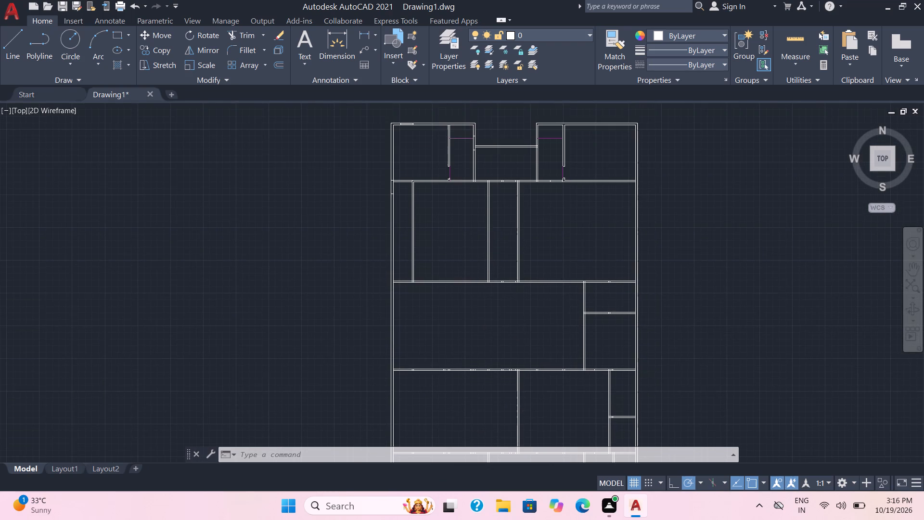
middle_drag(528, 203, 529, 271)
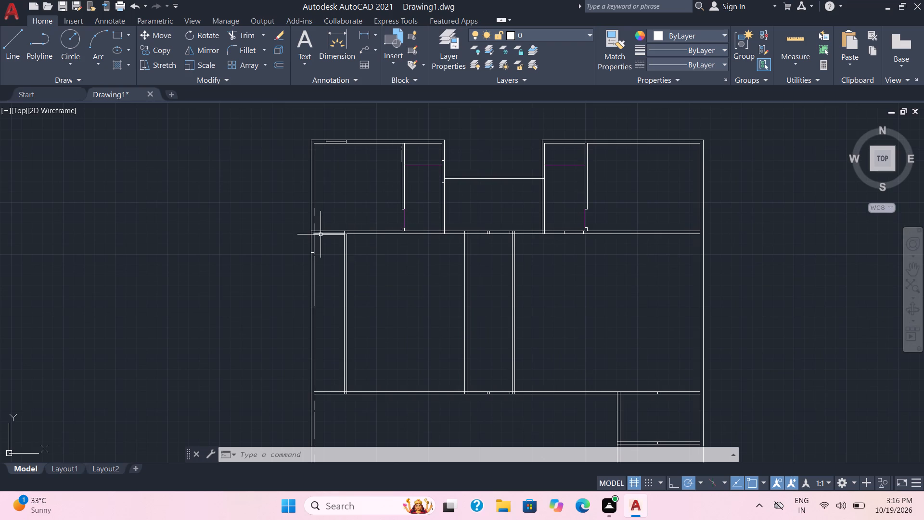
scroll(319, 233, up, 2)
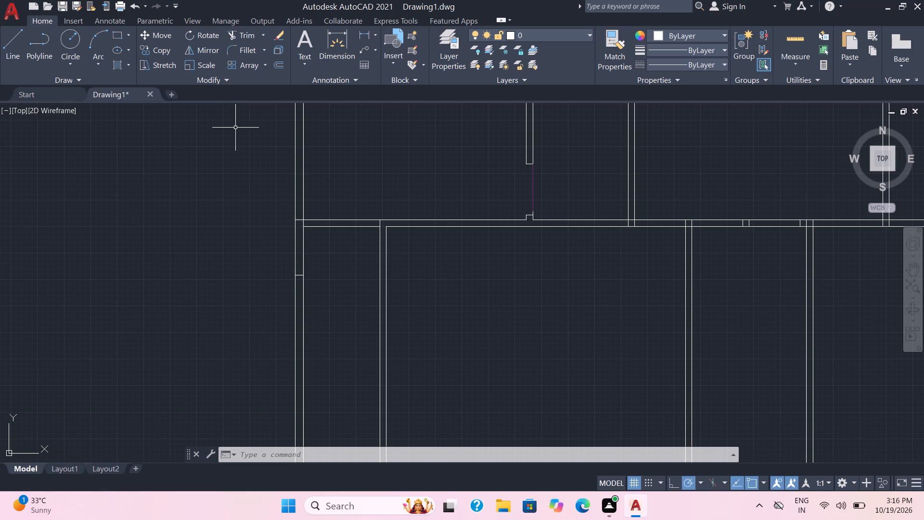
scroll(299, 209, up, 1)
scroll(459, 354, down, 3)
middle_drag(550, 357, 497, 307)
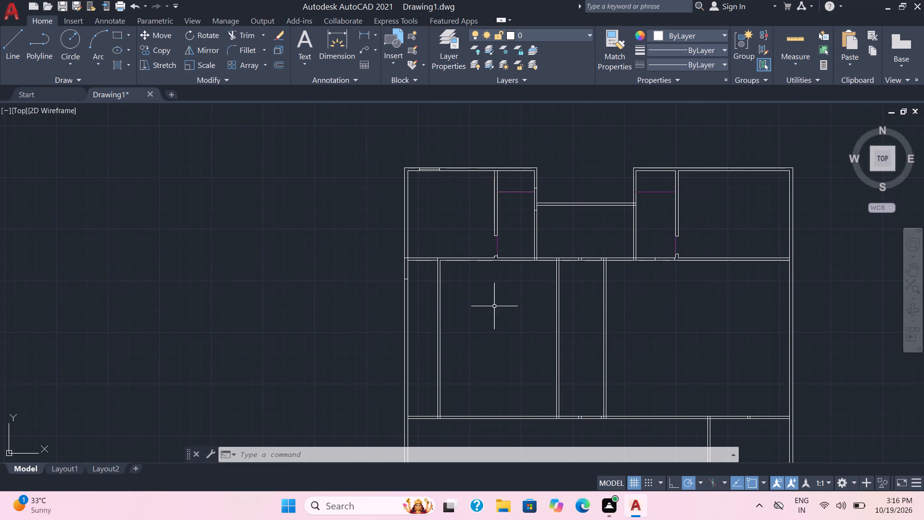
scroll(490, 353, up, 1)
scroll(490, 353, down, 2)
scroll(488, 353, up, 3)
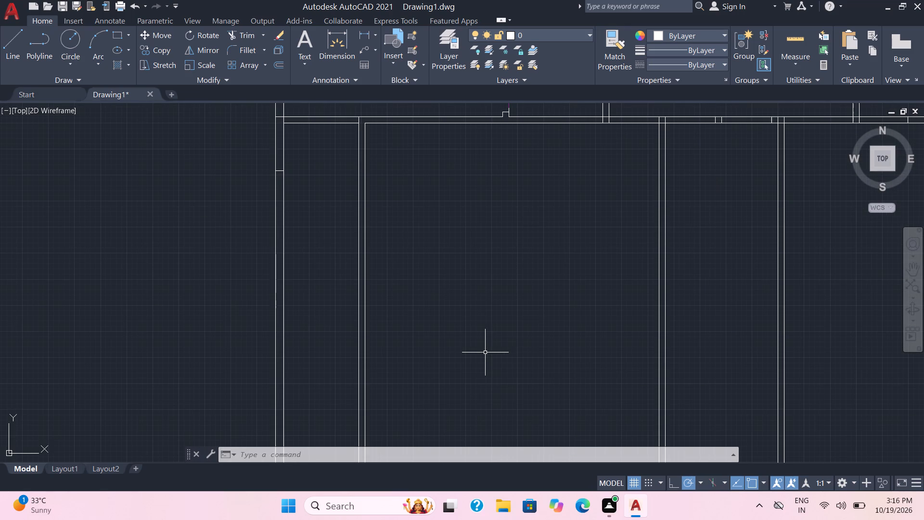
scroll(485, 352, down, 1)
scroll(485, 352, up, 1)
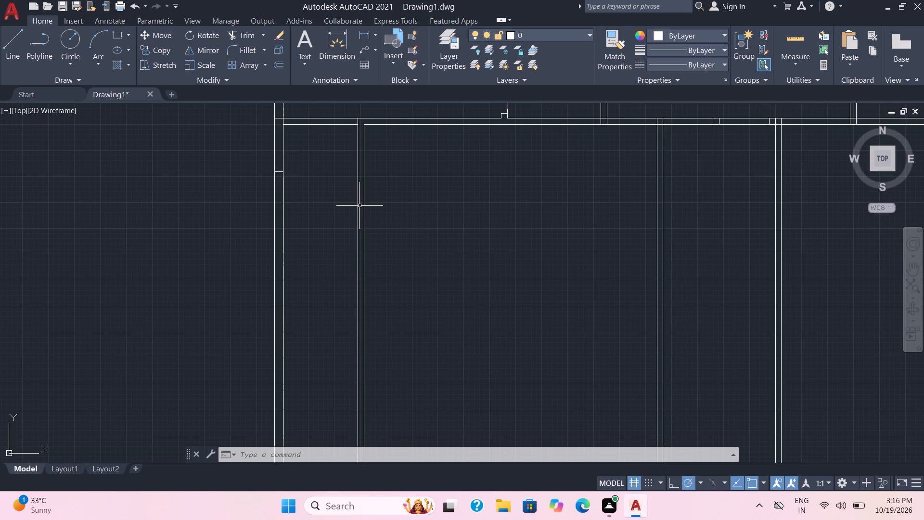
Measure the thickness of the partition beside the narrow room along the left outer wall.
scroll(374, 208, up, 3)
middle_drag(376, 267, 530, 476)
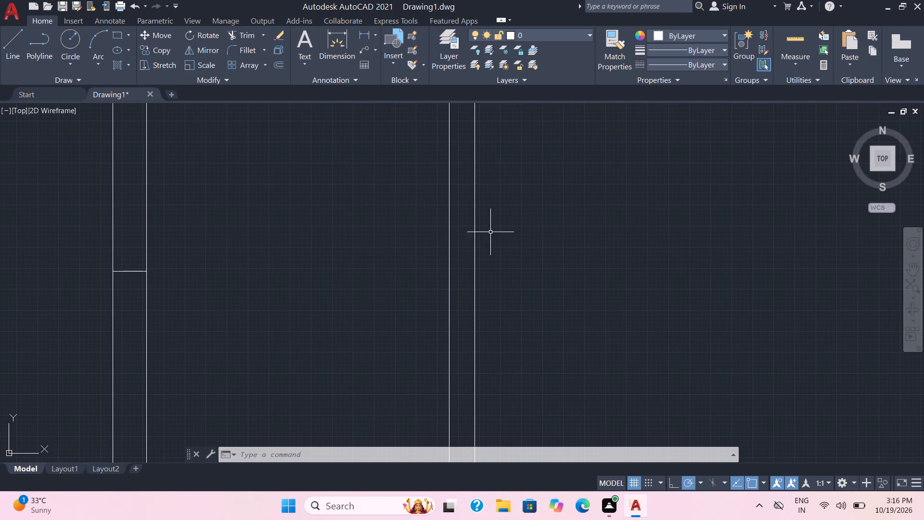
click(791, 39)
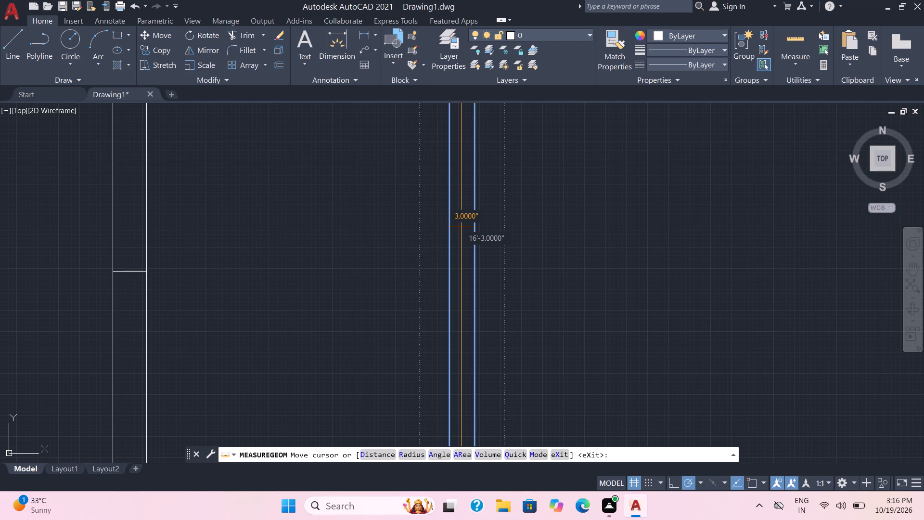
key(Escape)
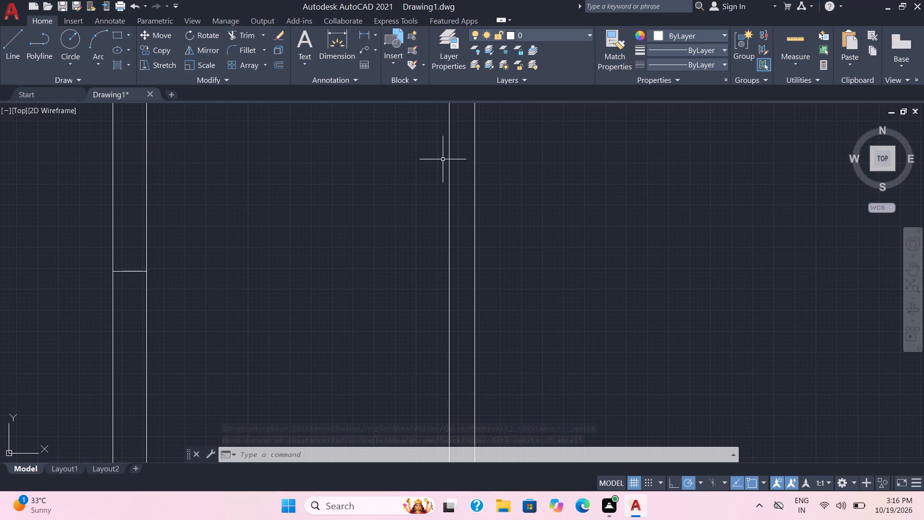
Draw a small upright rectangle with lines, about 0.7" wide and 2.3" tall, in the empty space outside the left outer wall.
middle_click(67, 179)
click(5, 43)
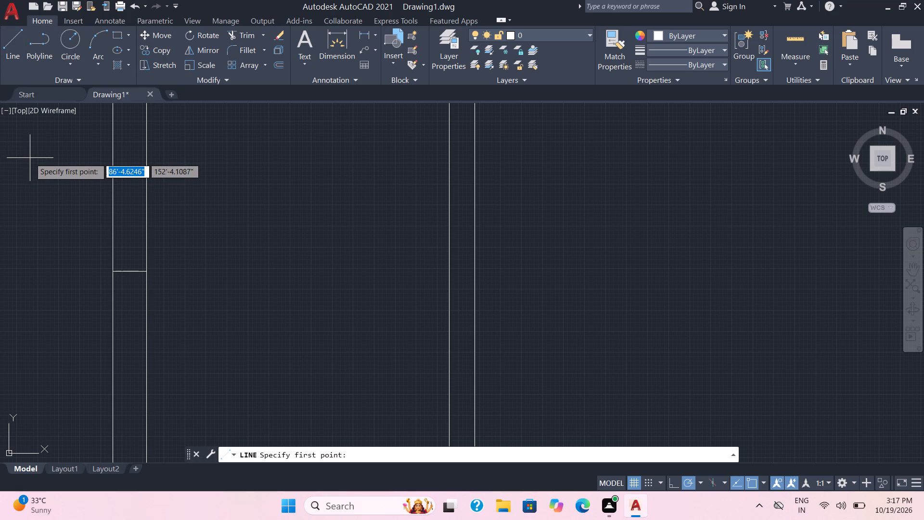
click(30, 158)
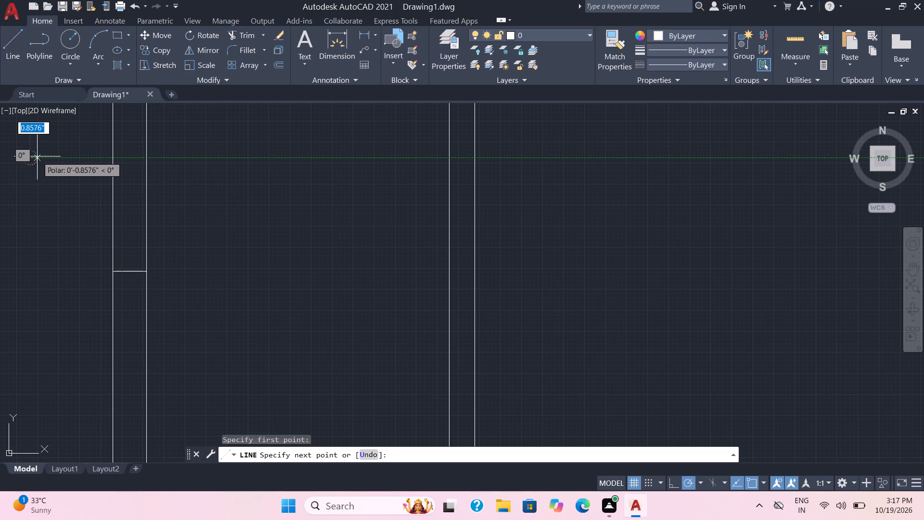
scroll(37, 156, up, 2)
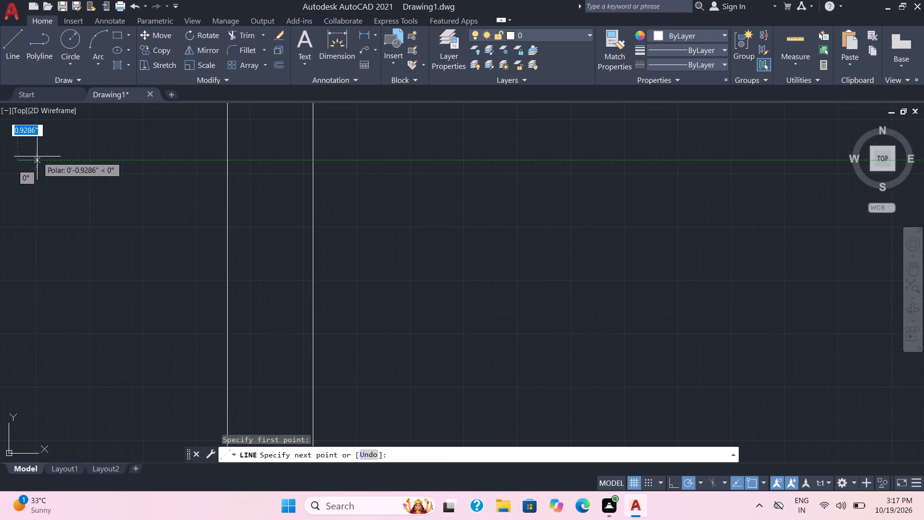
scroll(37, 156, up, 3)
middle_drag(37, 156, 113, 184)
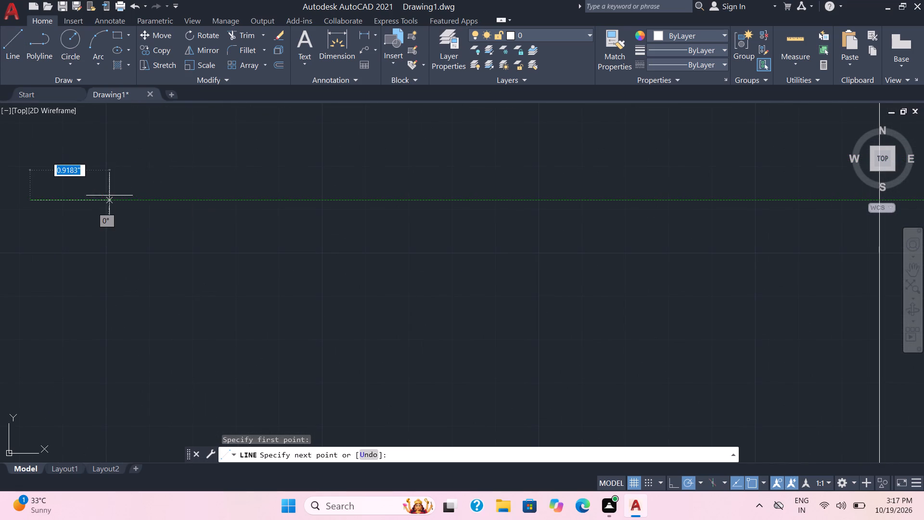
click(89, 195)
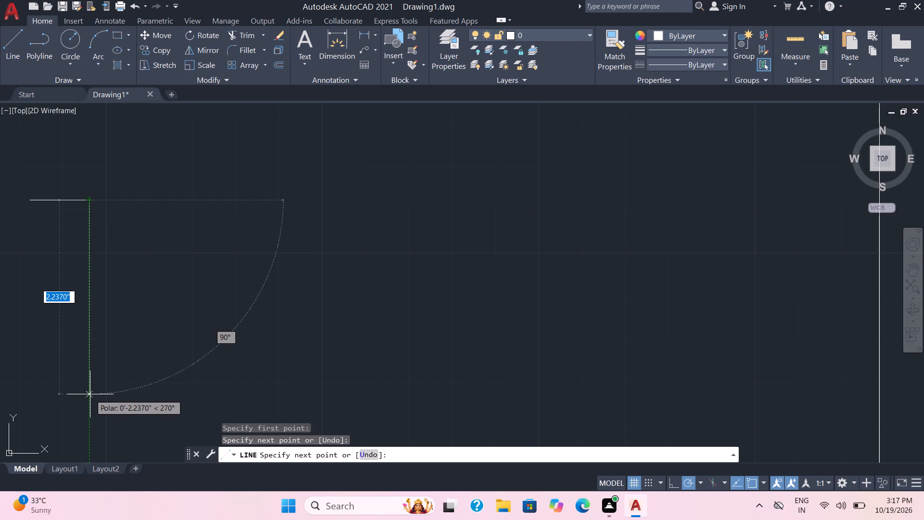
click(90, 398)
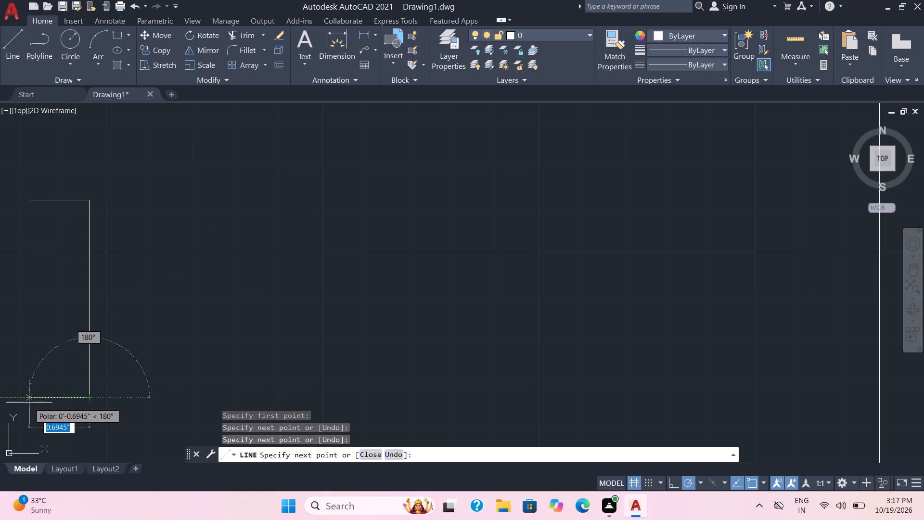
double_click(27, 402)
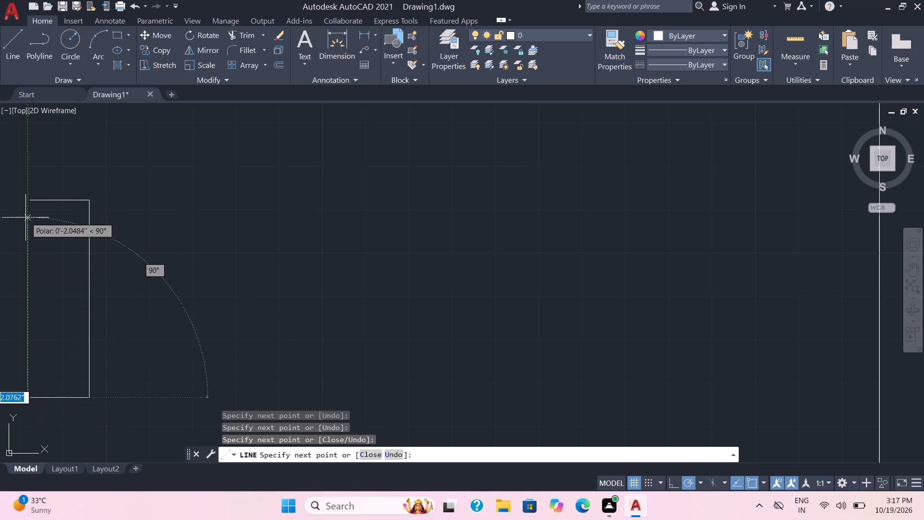
double_click(26, 204)
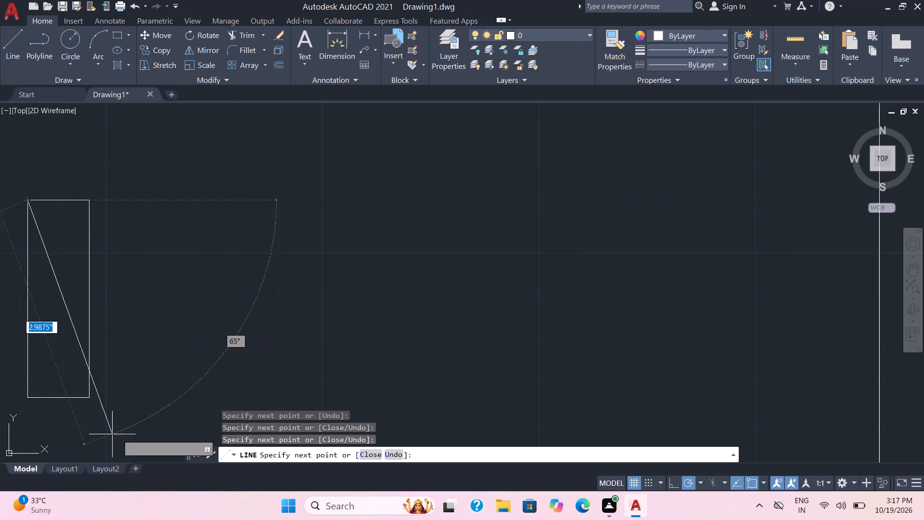
key(Escape)
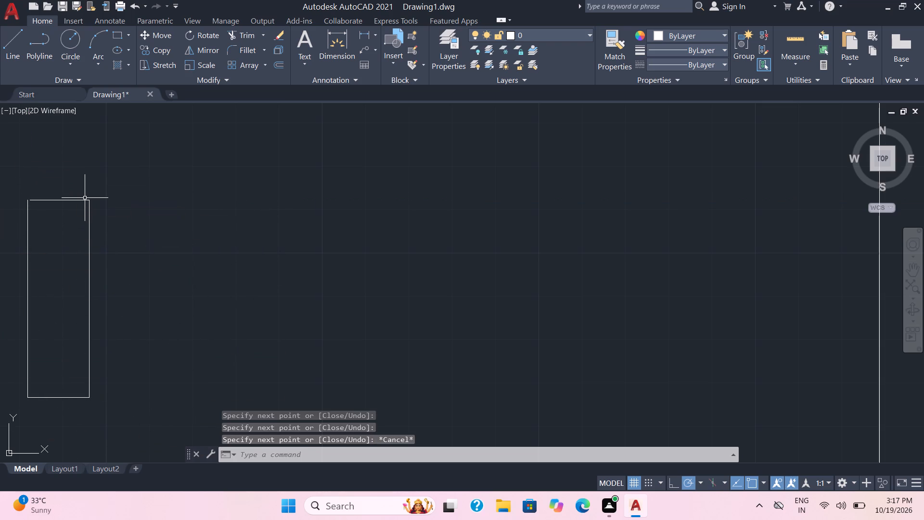
Trim away the overlapping line along the top edge of the small upright rectangle outside the left outer wall.
scroll(85, 198, down, 1)
scroll(78, 171, up, 1)
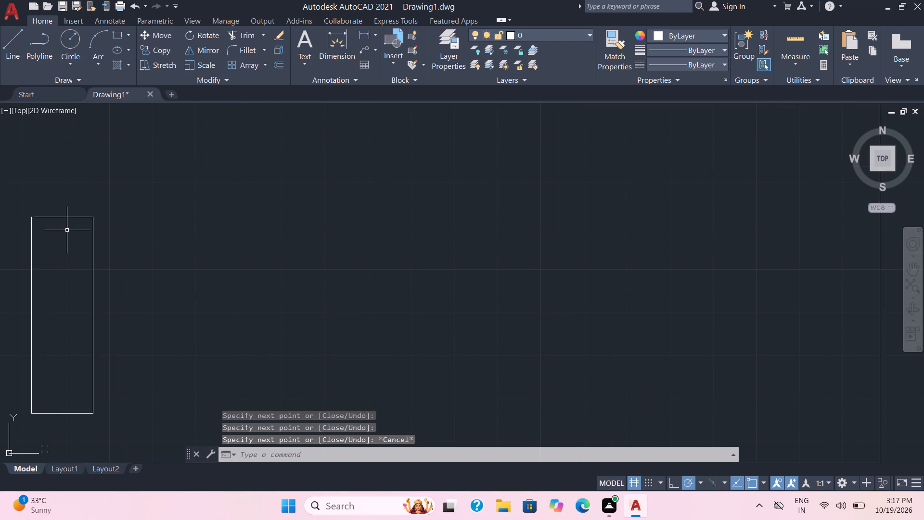
middle_drag(66, 230, 112, 230)
scroll(66, 230, up, 3)
middle_drag(82, 216, 319, 272)
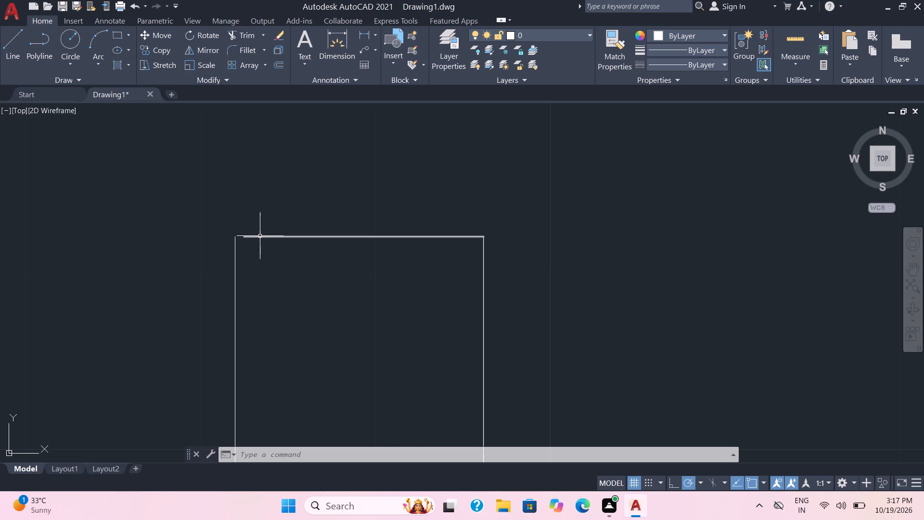
click(235, 37)
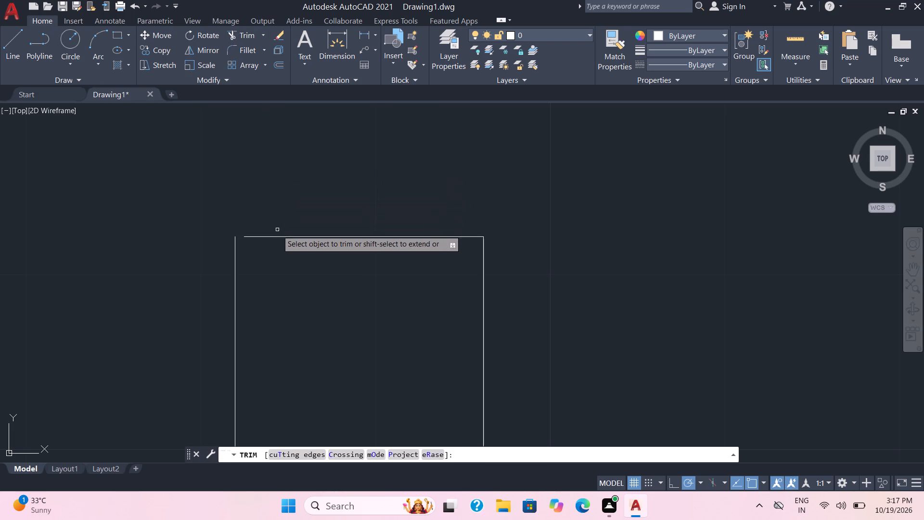
shift+click(340, 235)
scroll(359, 189, down, 4)
middle_drag(459, 296, 459, 296)
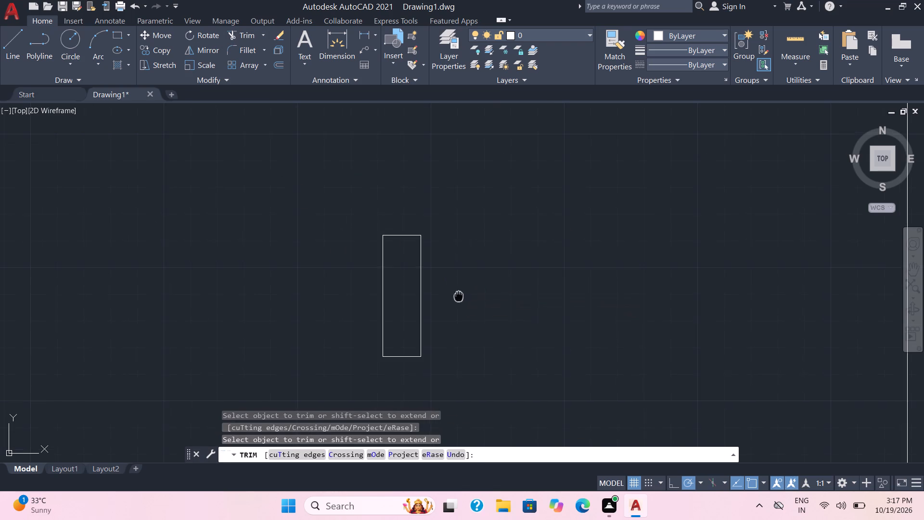
middle_drag(459, 296, 433, 260)
key(Escape)
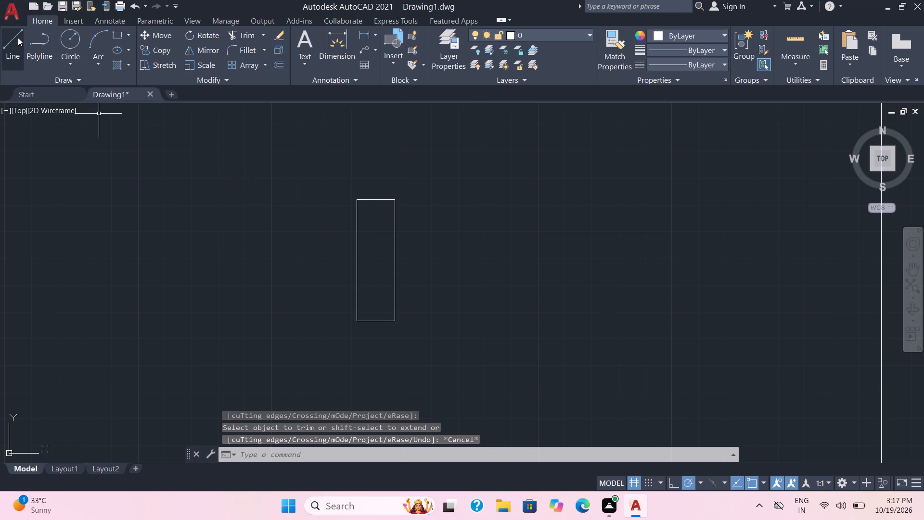
Draw two vertical lines about 0.07" apart down the middle of the small rectangle, from its top edge to its bottom edge.
click(16, 39)
scroll(371, 201, up, 1)
triple_click(374, 199)
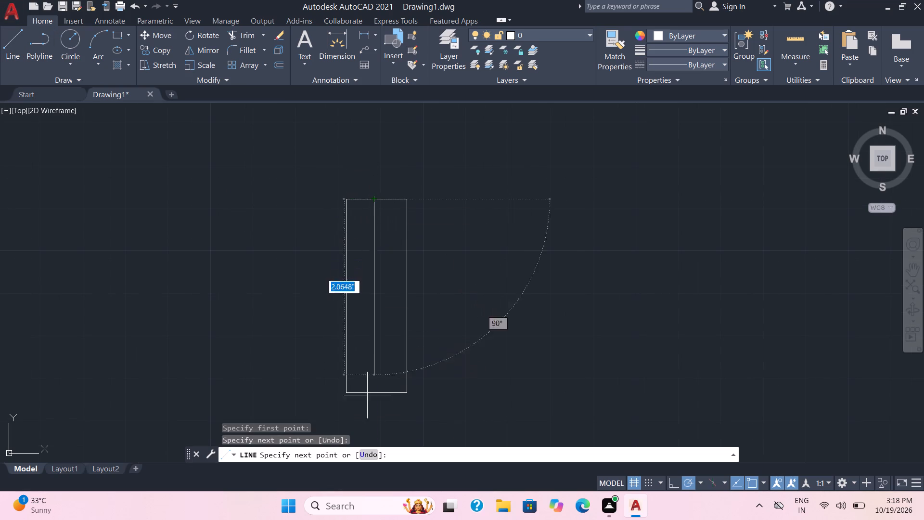
double_click(370, 394)
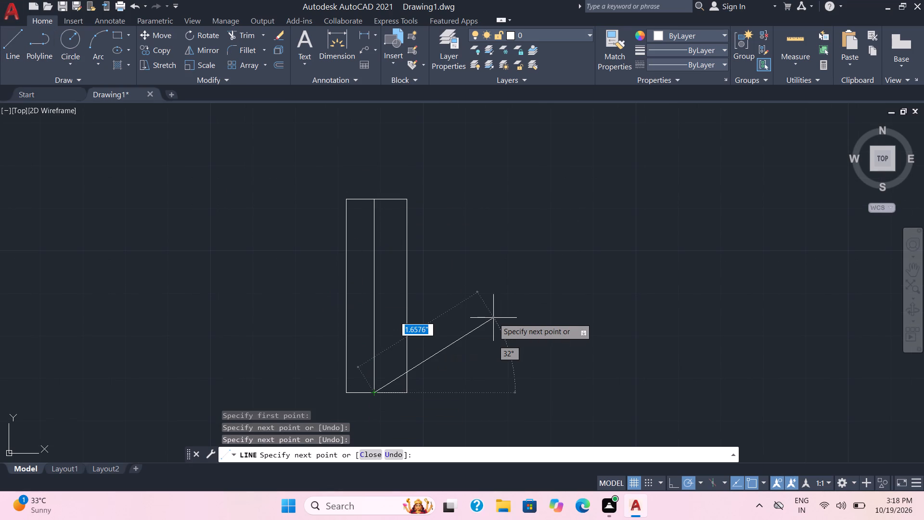
key(Escape)
click(13, 37)
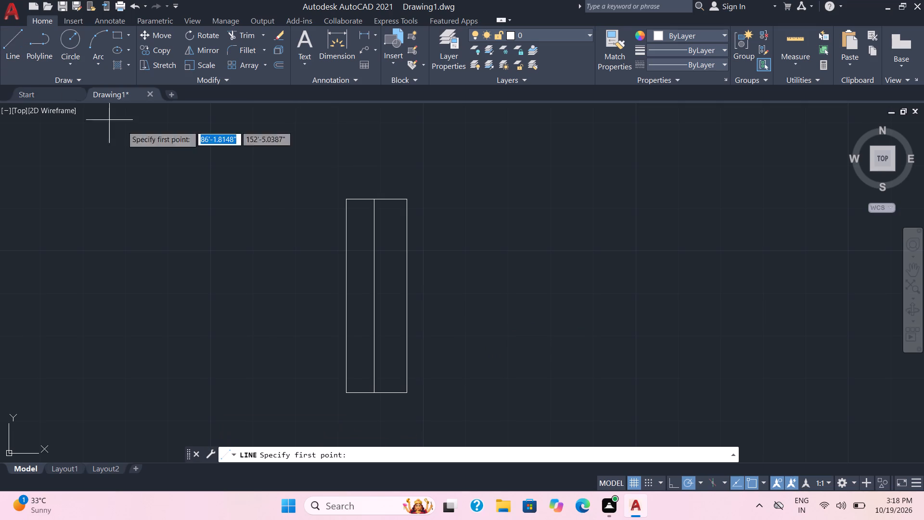
double_click(380, 198)
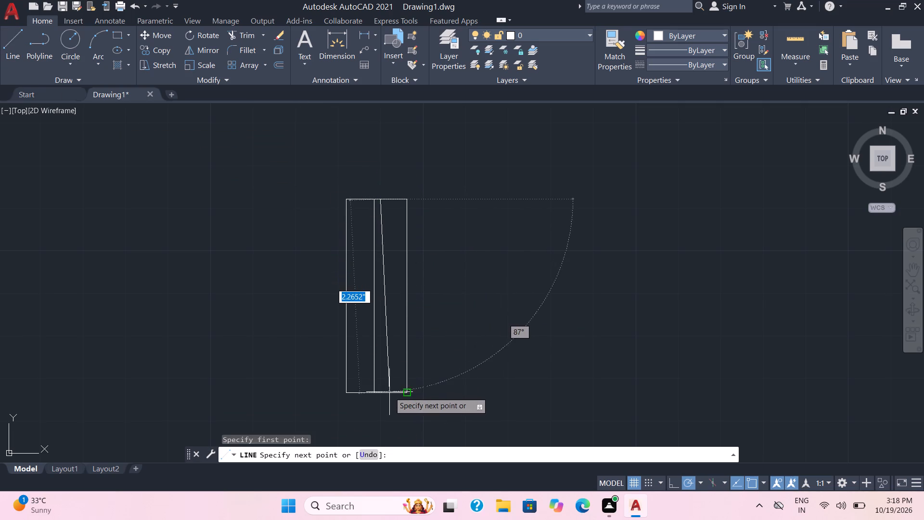
double_click(383, 390)
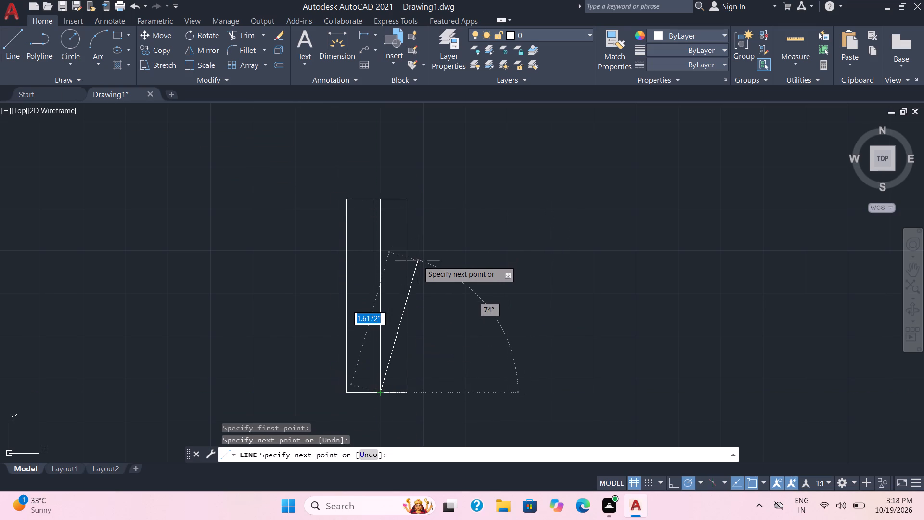
key(Escape)
Copy the small rectangle with its two centre lines to three spots between it and the left outer wall.
scroll(451, 348, down, 4)
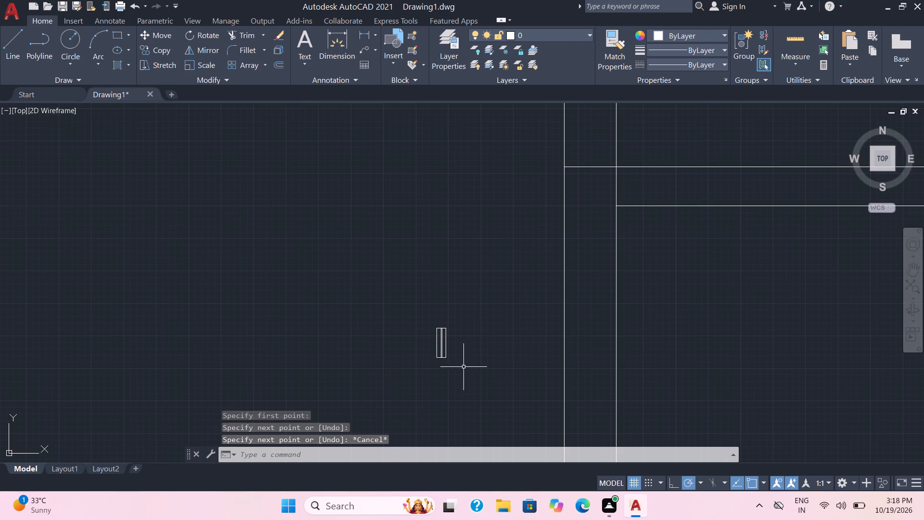
scroll(463, 367, up, 2)
drag(438, 366, 433, 360)
click(342, 255)
key(c)
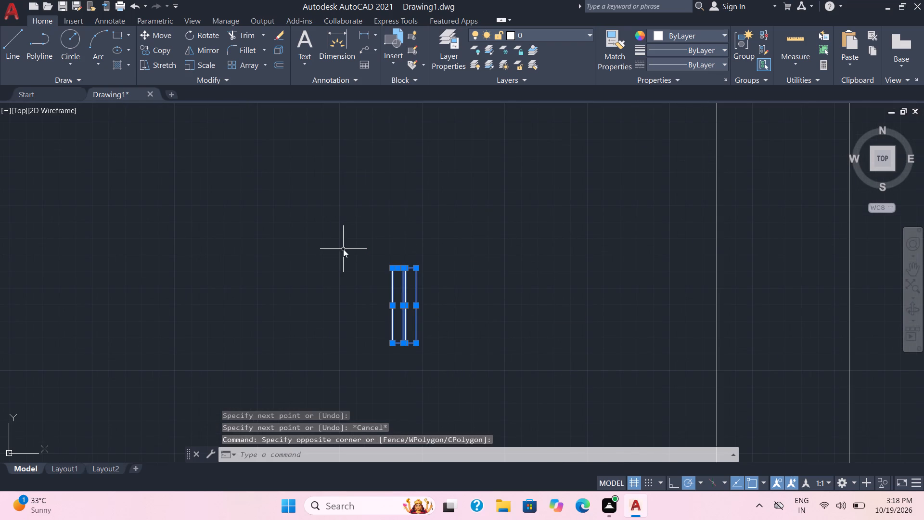
click(420, 286)
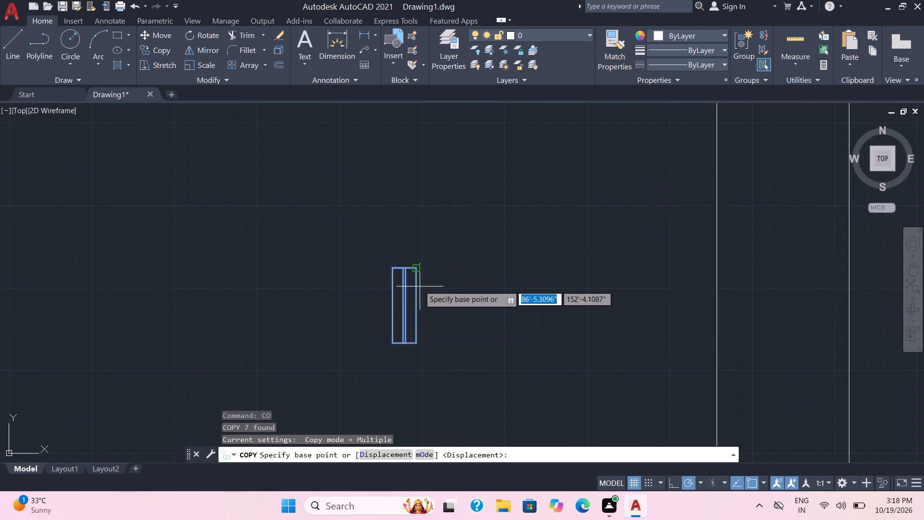
click(414, 339)
click(443, 321)
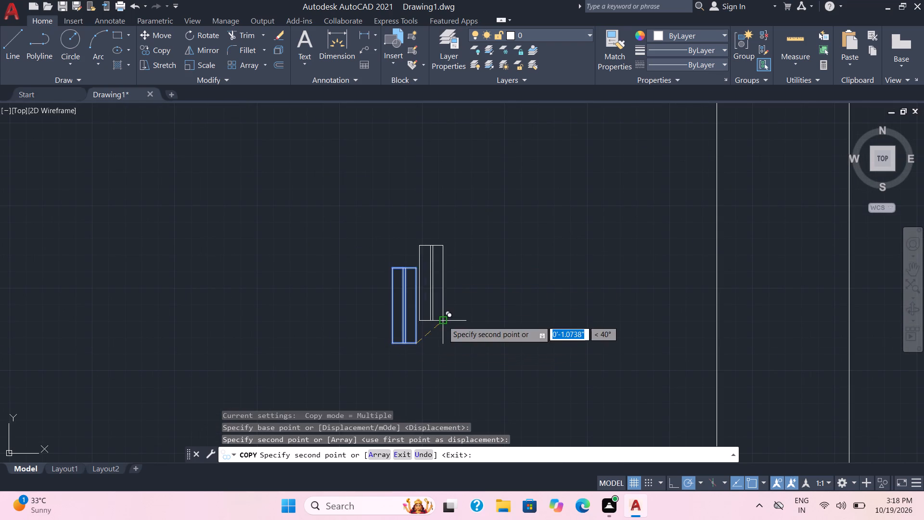
click(484, 295)
double_click(525, 299)
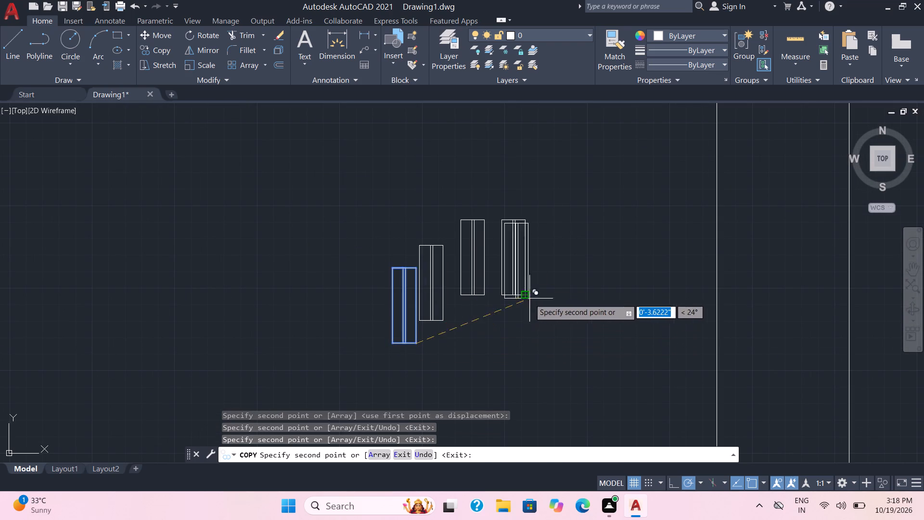
key(Escape)
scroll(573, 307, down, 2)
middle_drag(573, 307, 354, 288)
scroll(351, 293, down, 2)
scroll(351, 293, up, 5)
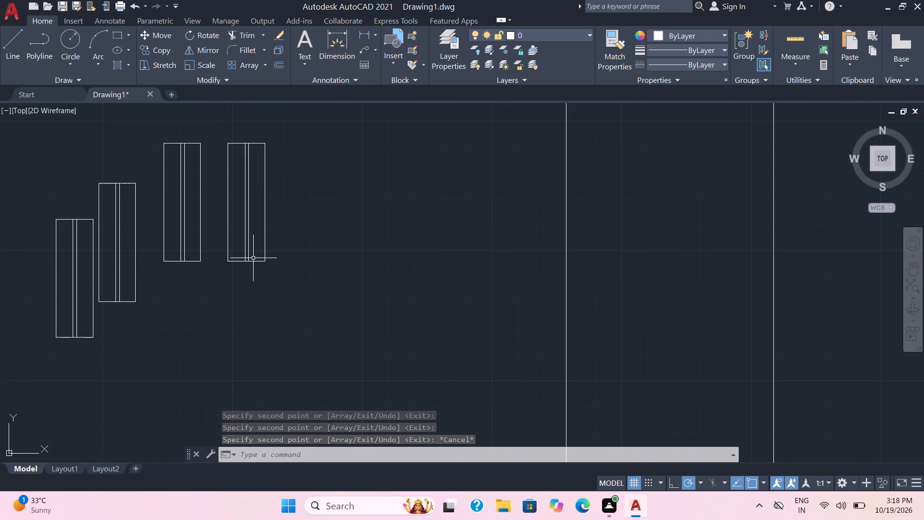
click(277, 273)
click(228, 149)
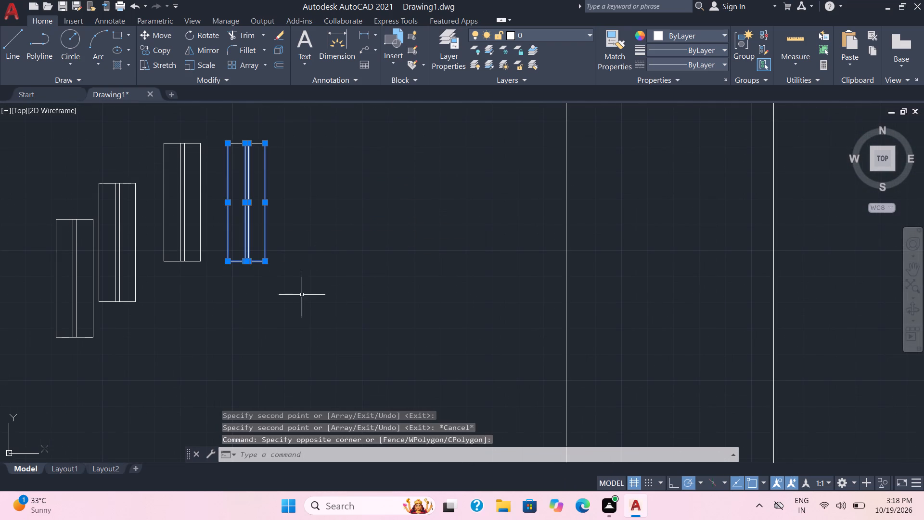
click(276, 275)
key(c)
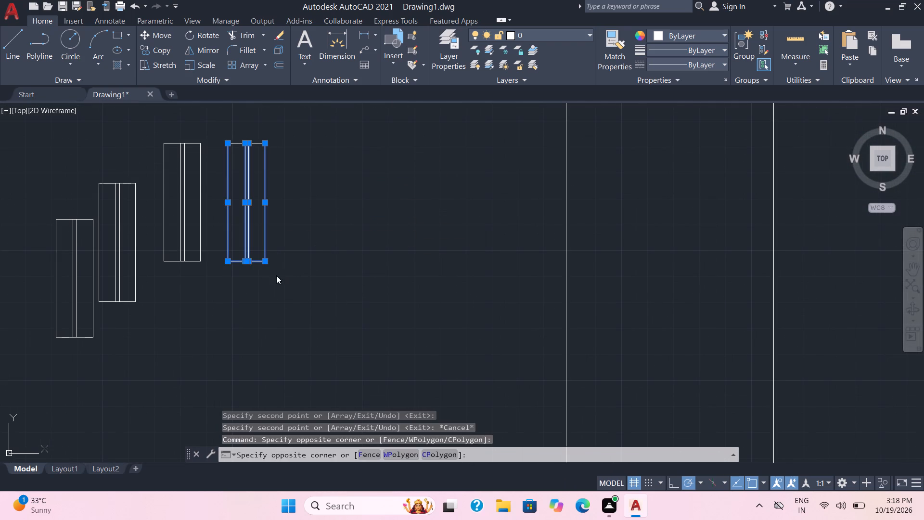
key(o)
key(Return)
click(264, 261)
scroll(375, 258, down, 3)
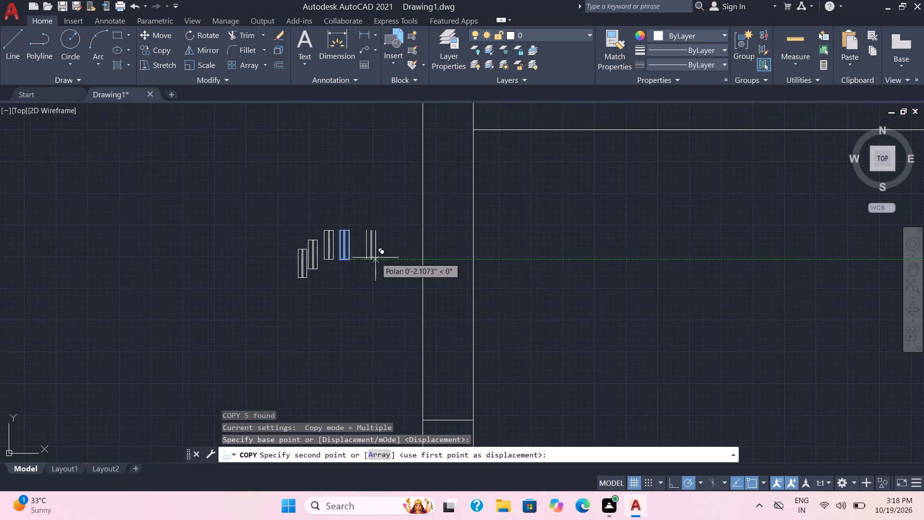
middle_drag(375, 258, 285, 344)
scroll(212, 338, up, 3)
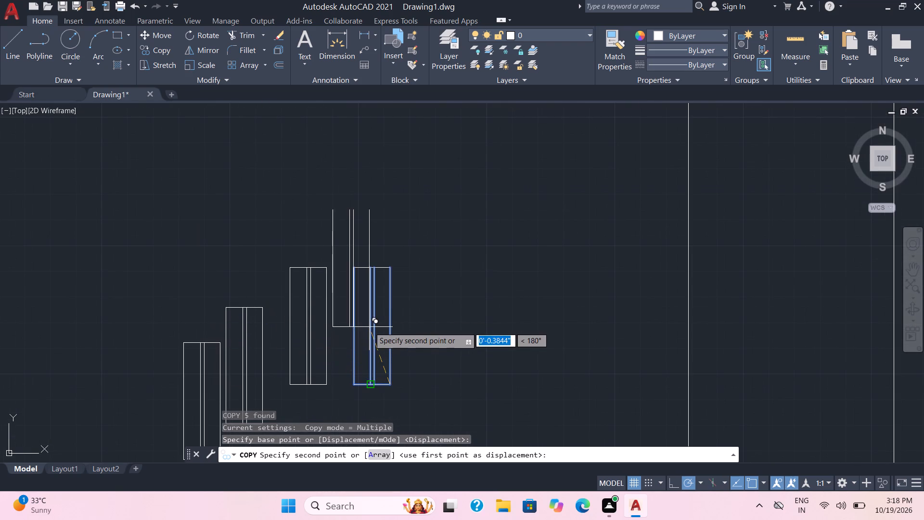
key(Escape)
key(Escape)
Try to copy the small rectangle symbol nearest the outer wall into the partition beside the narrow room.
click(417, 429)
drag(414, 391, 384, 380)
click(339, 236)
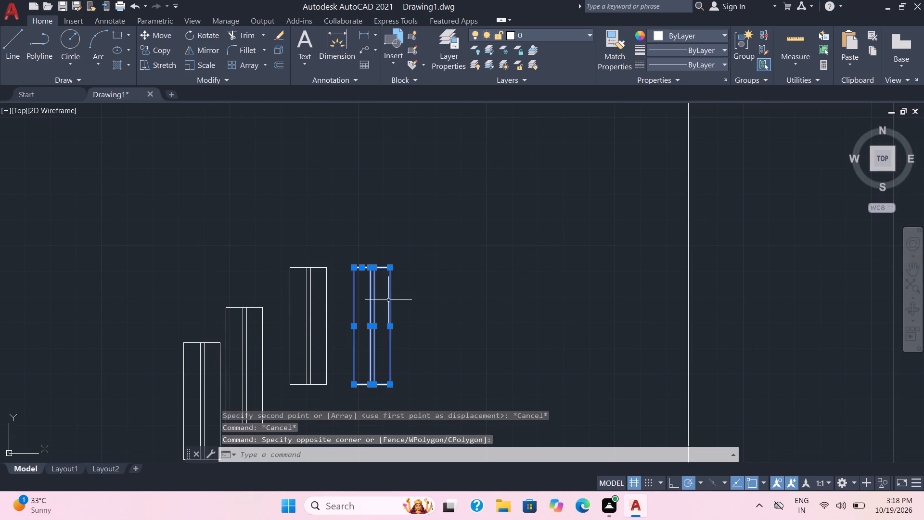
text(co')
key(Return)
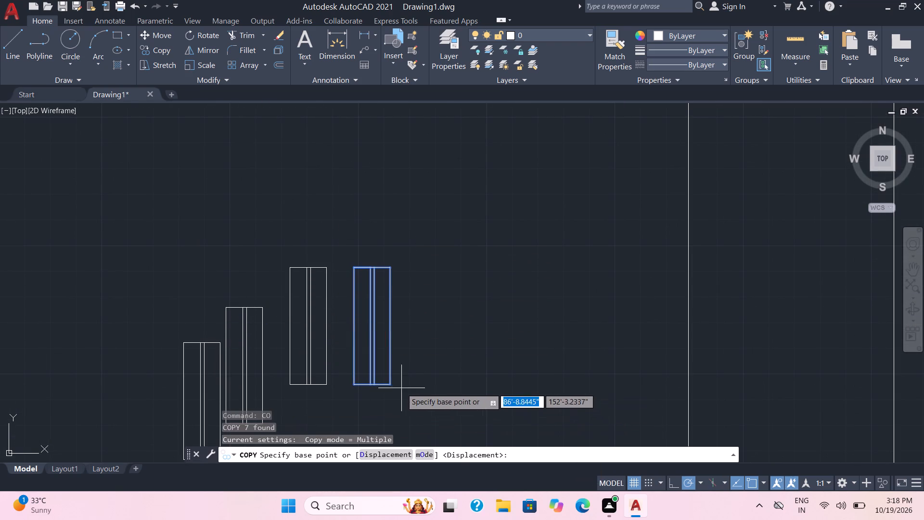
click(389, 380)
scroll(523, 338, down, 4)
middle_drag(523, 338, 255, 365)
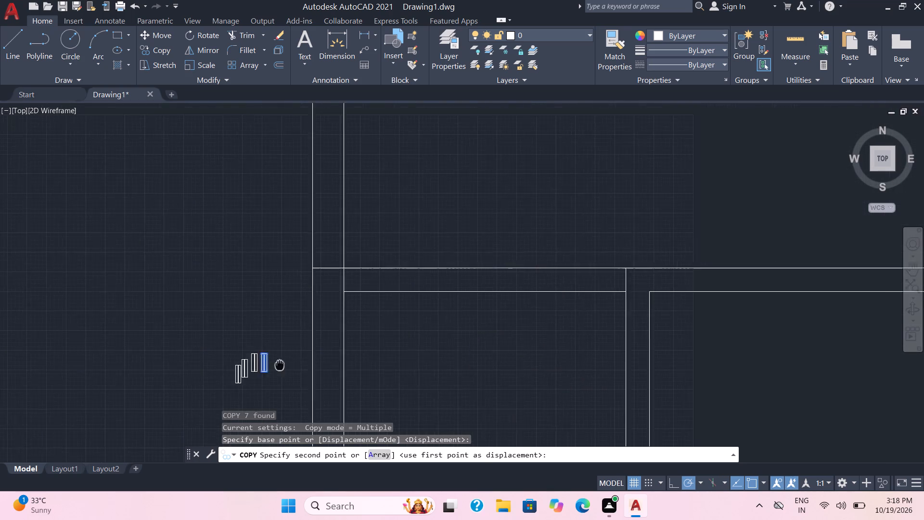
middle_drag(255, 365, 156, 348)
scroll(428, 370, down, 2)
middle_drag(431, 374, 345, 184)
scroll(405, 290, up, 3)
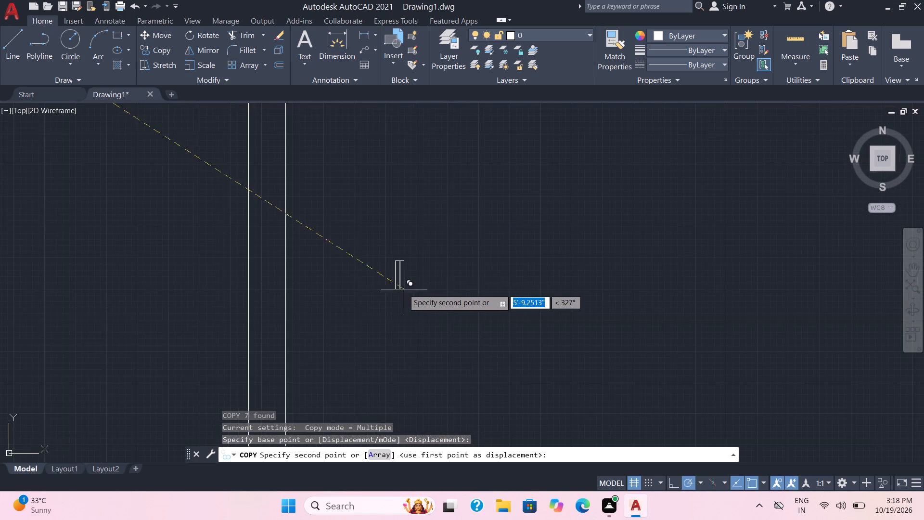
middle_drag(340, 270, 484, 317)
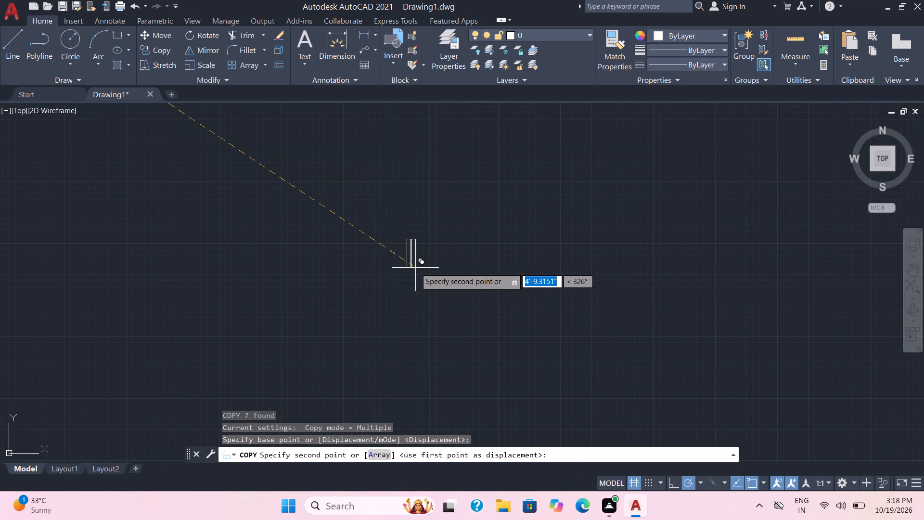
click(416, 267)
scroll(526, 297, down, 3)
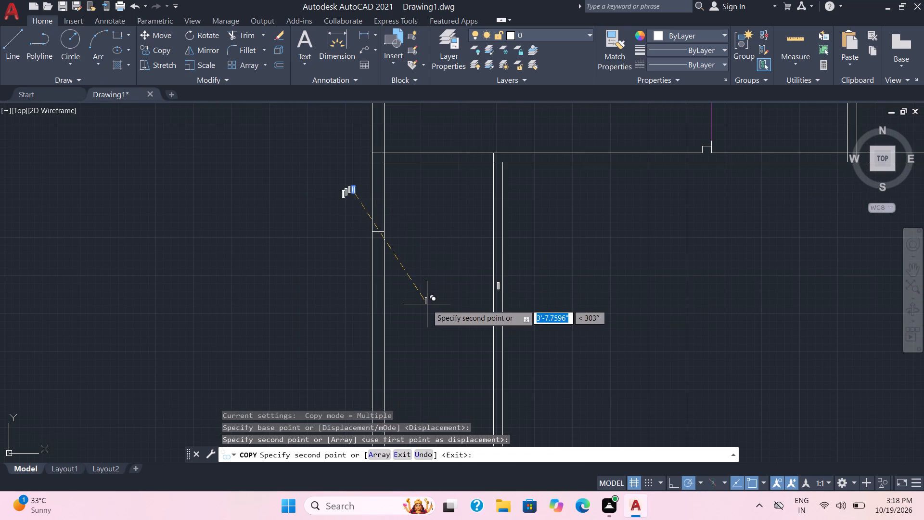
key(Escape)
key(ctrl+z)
Examine the narrow room's partition, the window in the upper-left block's top wall and the layout of both top blocks.
ctrl+scroll(489, 306, down, 4)
middle_drag(515, 306, 502, 304)
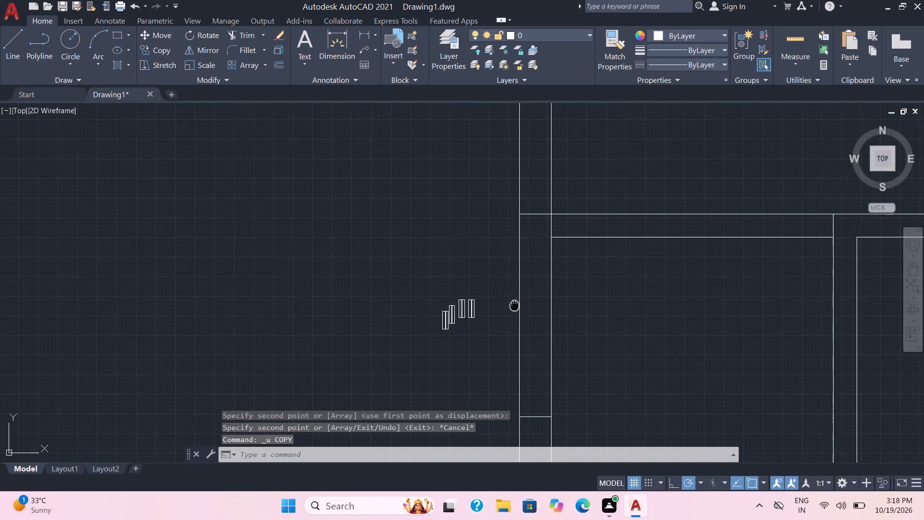
middle_drag(502, 304, 73, 314)
scroll(331, 309, down, 2)
middle_drag(398, 337, 329, 245)
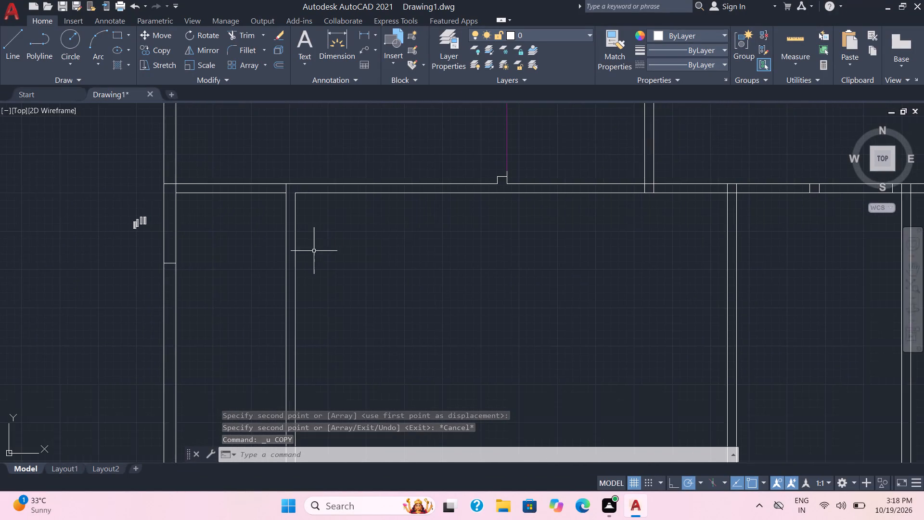
scroll(314, 251, up, 2)
scroll(323, 332, down, 4)
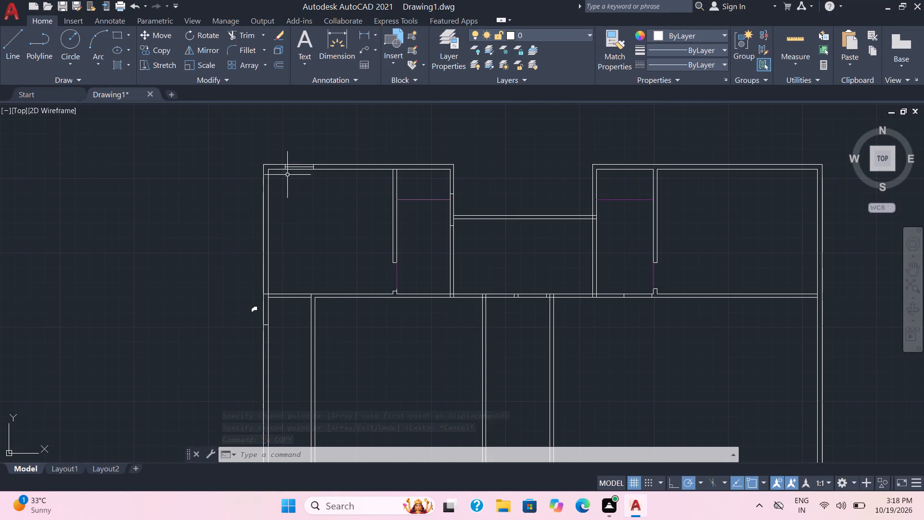
scroll(294, 161, up, 5)
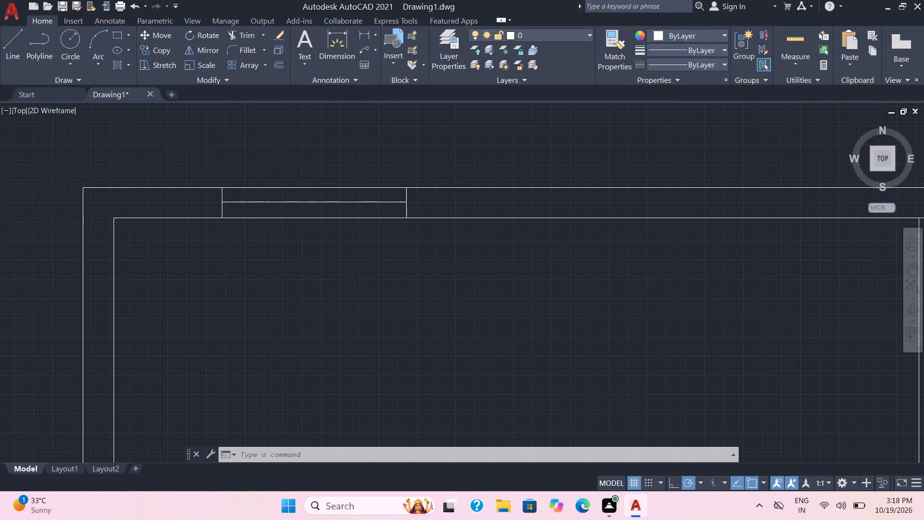
scroll(294, 161, up, 1)
scroll(294, 161, down, 3)
middle_click(411, 247)
scroll(411, 247, down, 1)
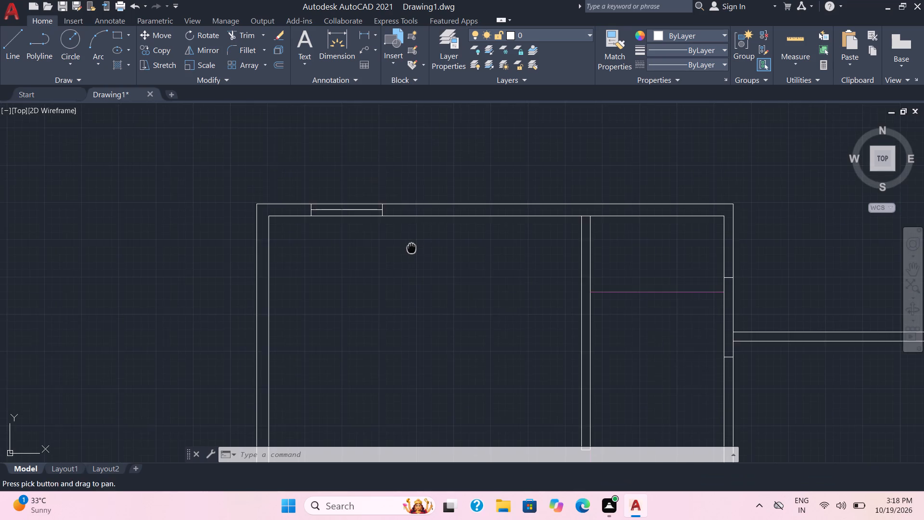
scroll(412, 247, down, 1)
middle_drag(462, 308, 250, 218)
scroll(250, 218, down, 1)
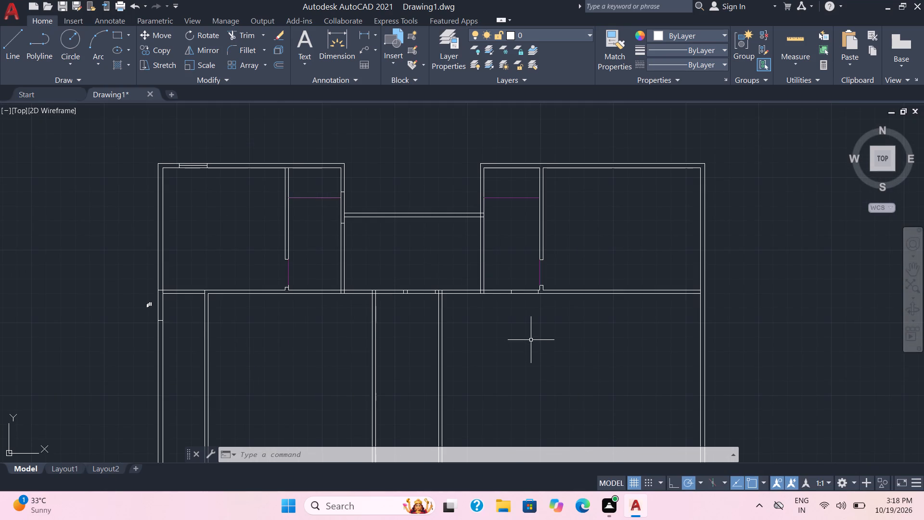
Trim away the three short cross lines in the horizontal wall between the two middle vertical partitions.
middle_drag(526, 333, 502, 223)
scroll(369, 233, up, 3)
middle_drag(373, 218, 420, 464)
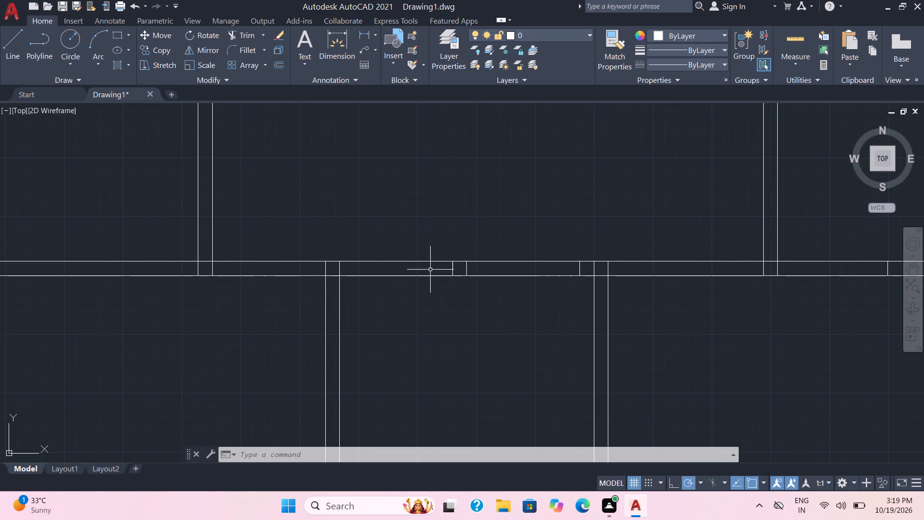
click(236, 30)
scroll(458, 359, up, 2)
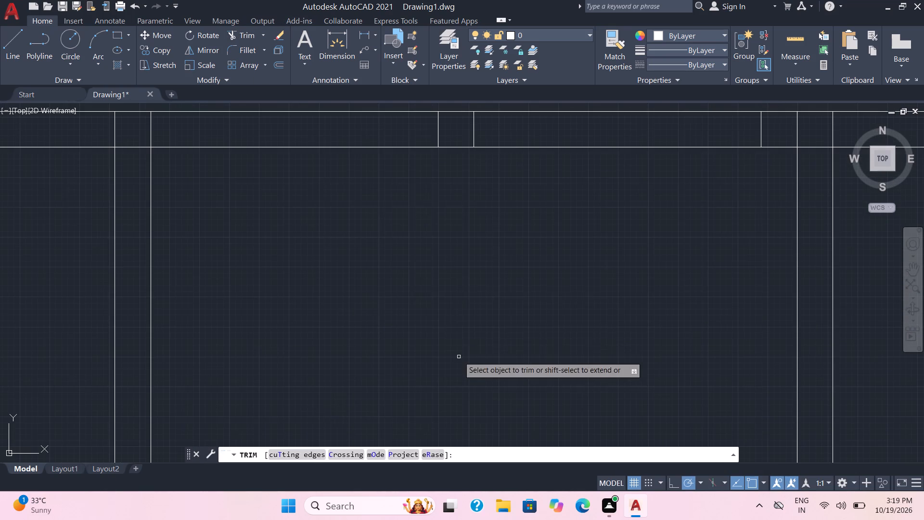
drag(374, 198, 412, 322)
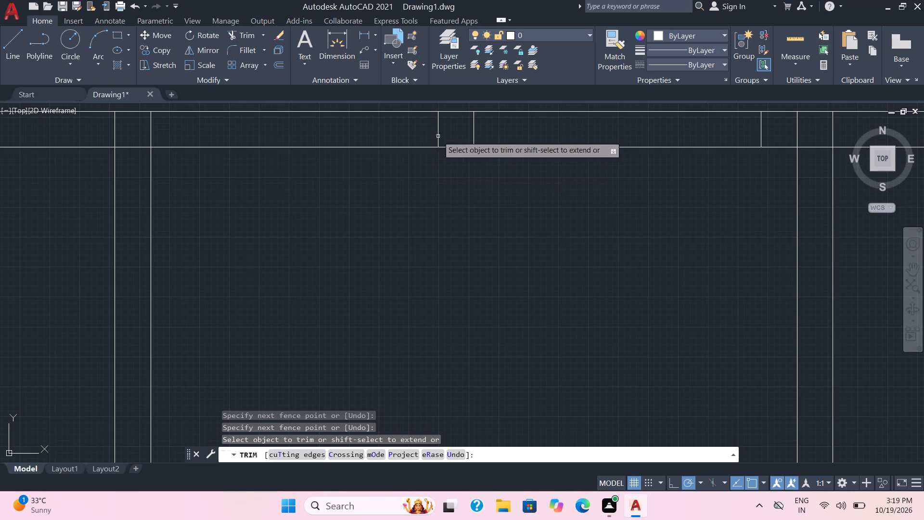
drag(435, 137, 511, 132)
scroll(514, 130, down, 1)
scroll(650, 143, up, 2)
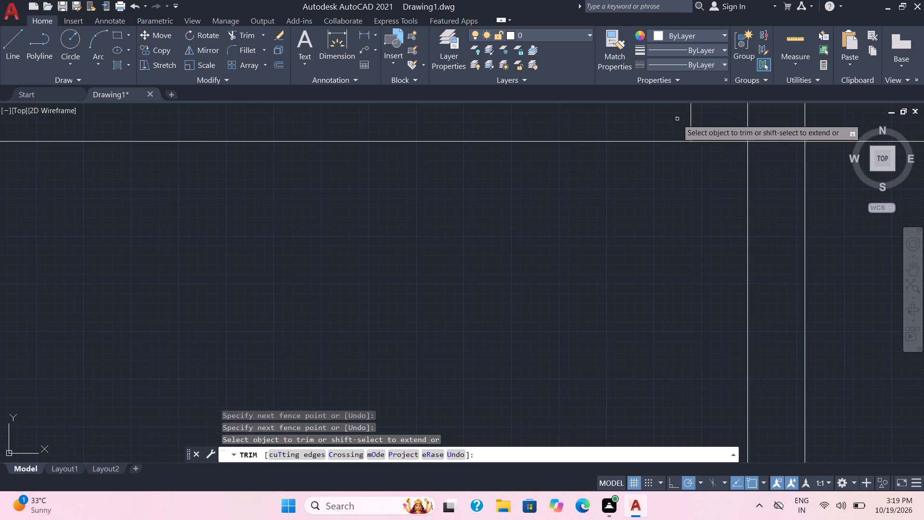
drag(705, 115, 675, 138)
scroll(674, 137, down, 2)
Examine the rest of the horizontal wall up to the outer wall, both top blocks and the small symbols outside the plan.
middle_drag(675, 217, 459, 339)
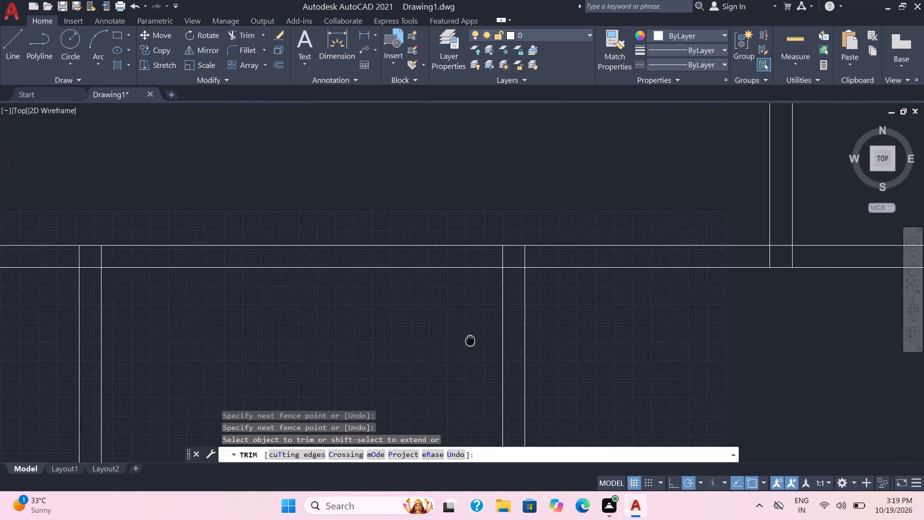
middle_drag(459, 339, 437, 339)
scroll(631, 379, down, 1)
middle_drag(631, 378, 400, 319)
scroll(400, 319, down, 1)
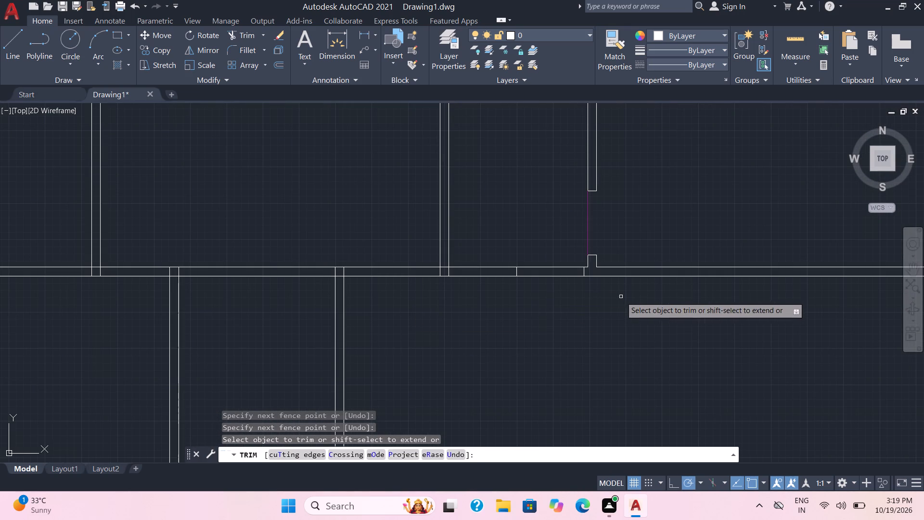
middle_drag(603, 320, 313, 322)
scroll(313, 322, down, 1)
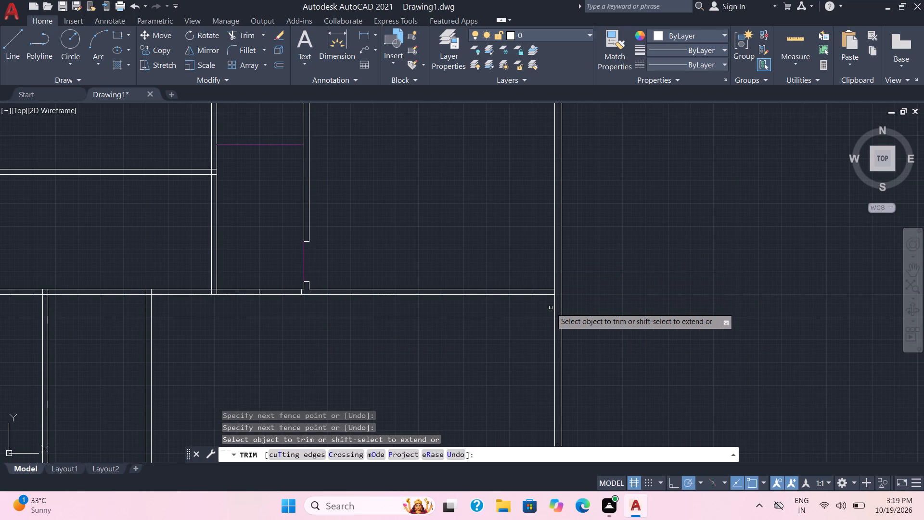
scroll(551, 308, up, 1)
scroll(551, 308, down, 2)
middle_drag(458, 214, 662, 163)
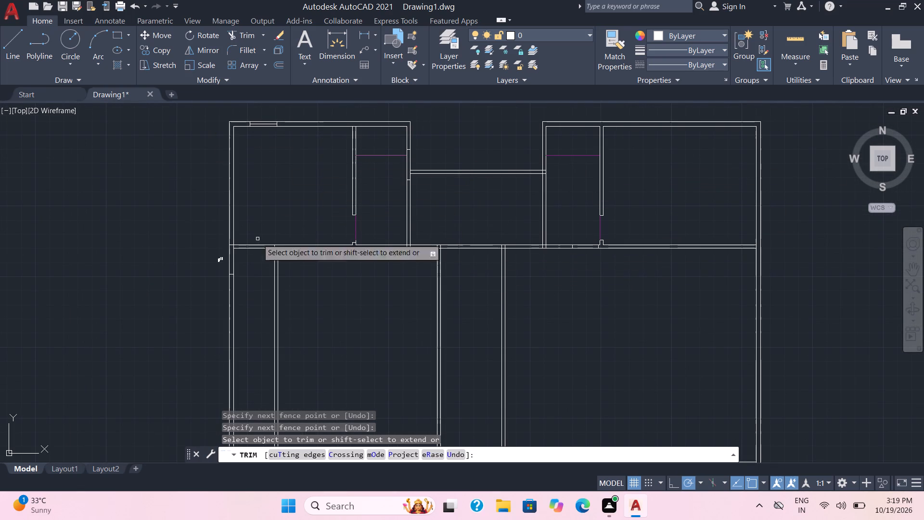
scroll(224, 271, up, 3)
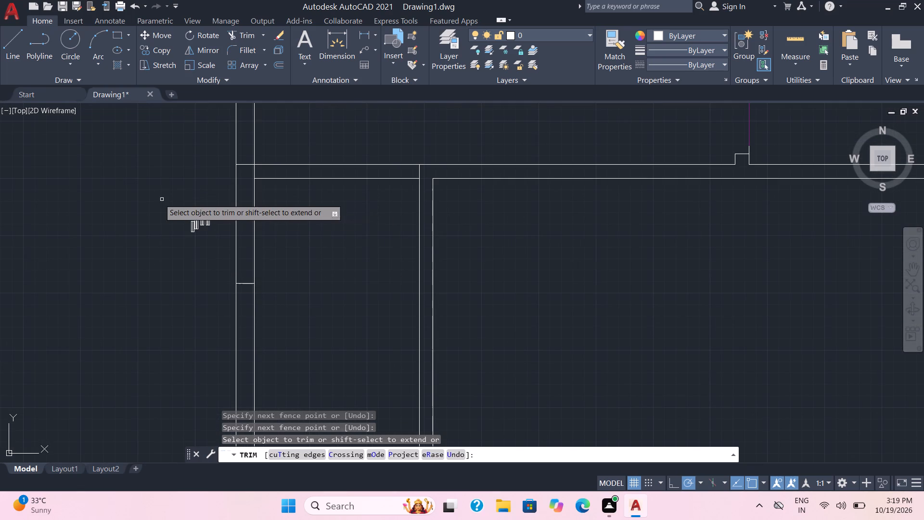
scroll(142, 195, up, 1)
key(Escape)
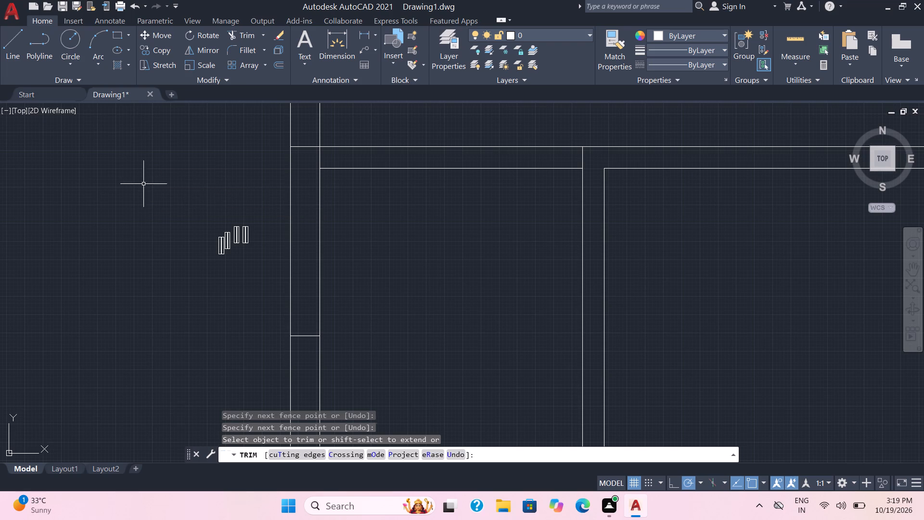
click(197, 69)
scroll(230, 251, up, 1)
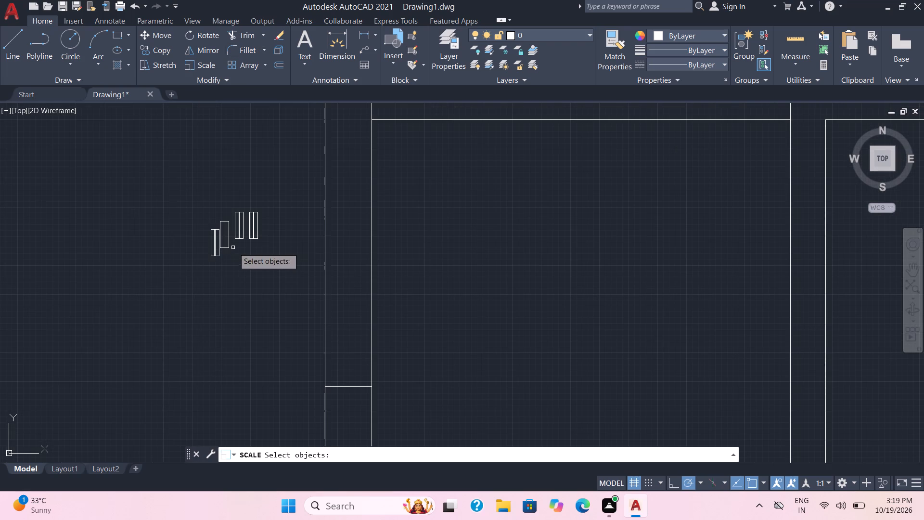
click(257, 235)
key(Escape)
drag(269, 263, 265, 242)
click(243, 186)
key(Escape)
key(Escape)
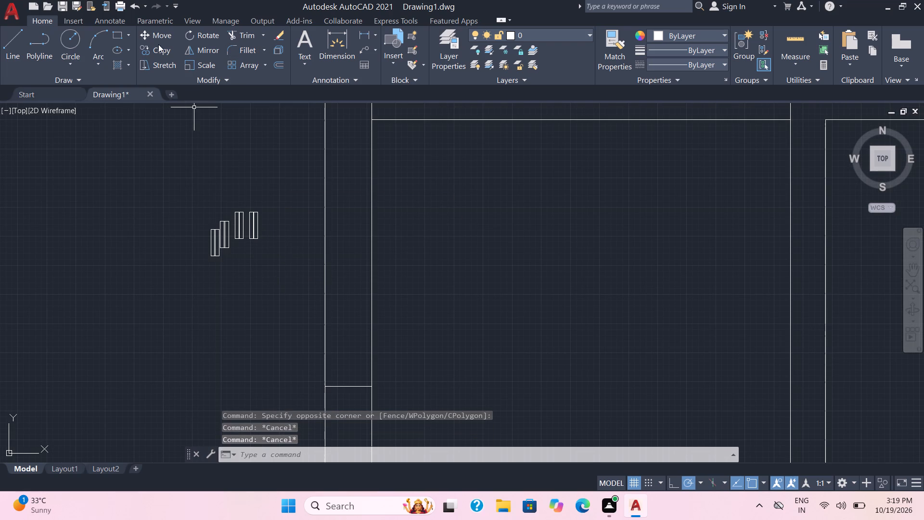
Scale the small rectangle symbol nearest the outer wall up to roughly four times its size, from its lower-right corner.
click(182, 57)
click(189, 59)
scroll(267, 298, up, 2)
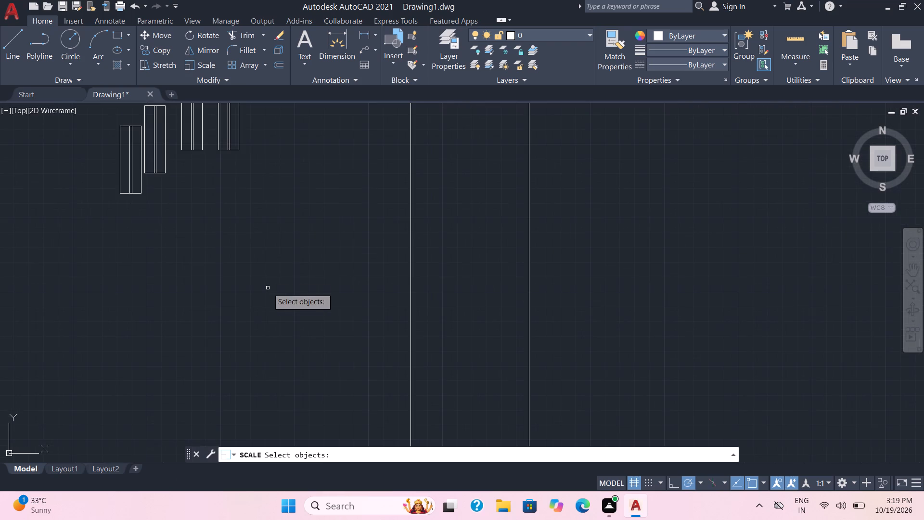
middle_drag(260, 186, 336, 415)
click(338, 406)
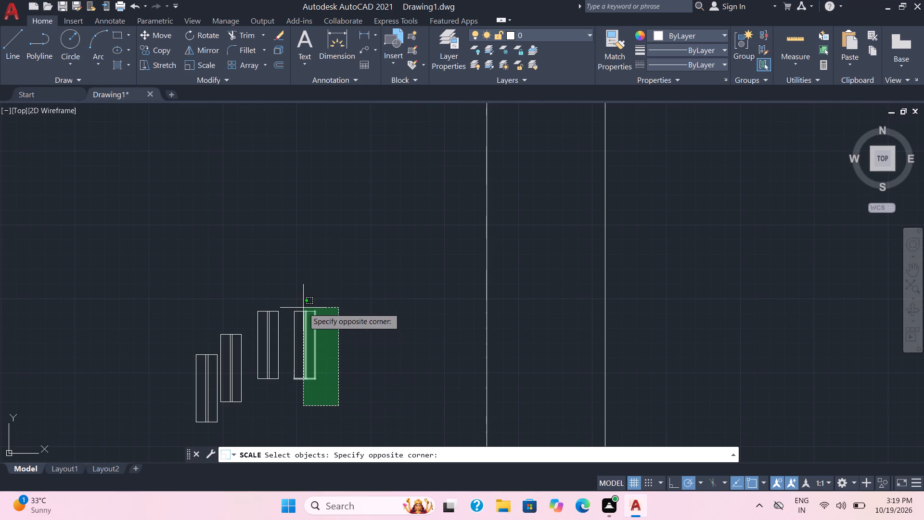
click(291, 285)
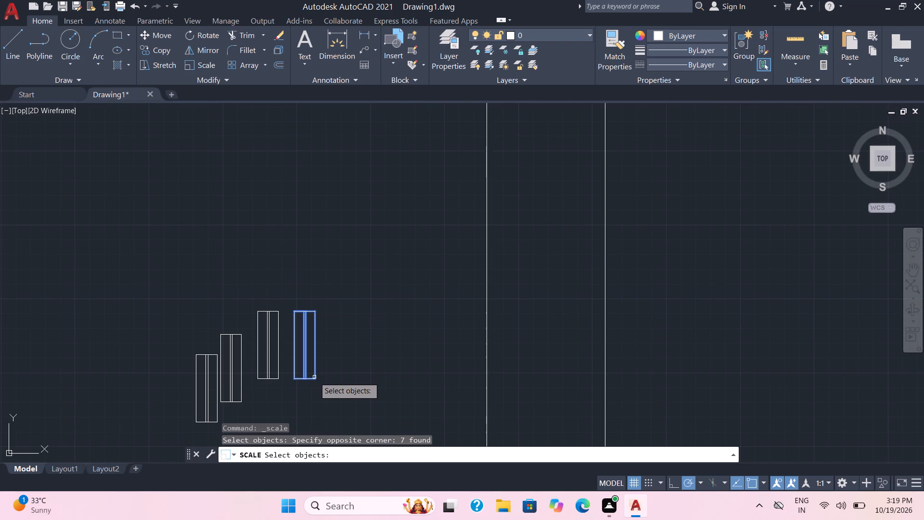
key(Return)
drag(315, 379, 353, 436)
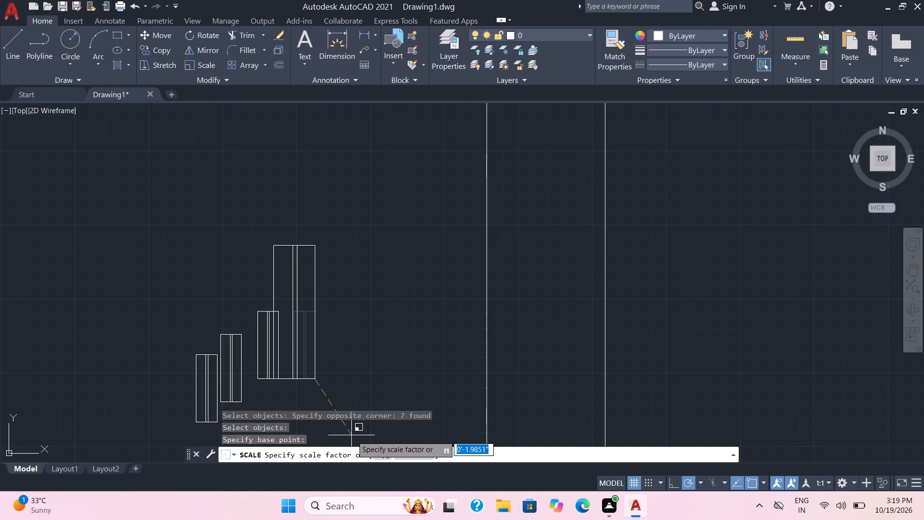
drag(353, 436, 382, 470)
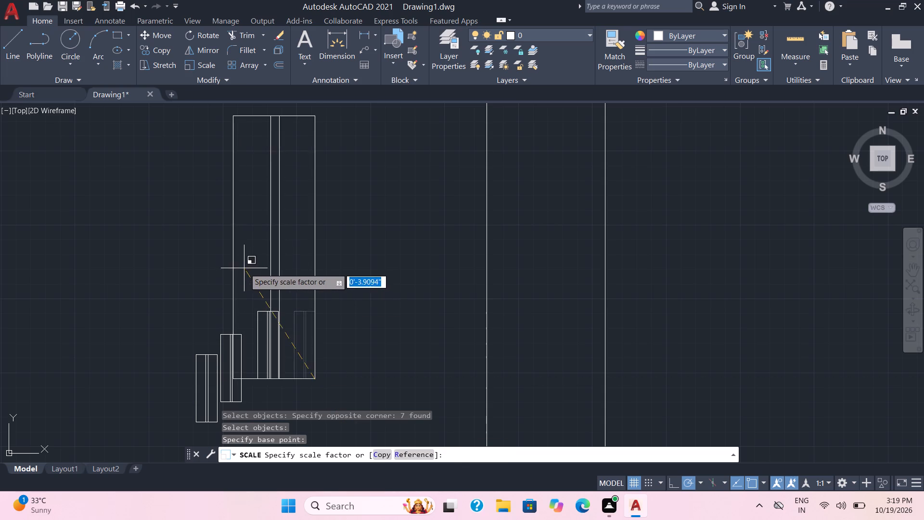
click(223, 262)
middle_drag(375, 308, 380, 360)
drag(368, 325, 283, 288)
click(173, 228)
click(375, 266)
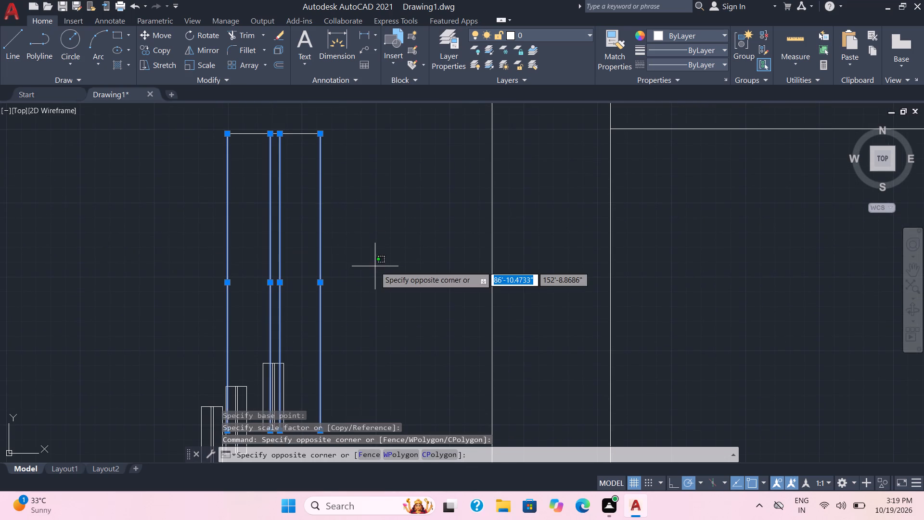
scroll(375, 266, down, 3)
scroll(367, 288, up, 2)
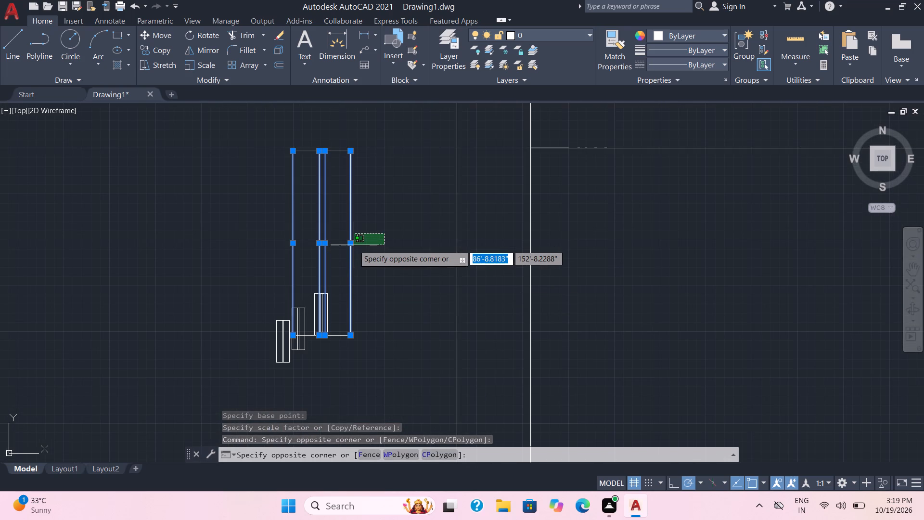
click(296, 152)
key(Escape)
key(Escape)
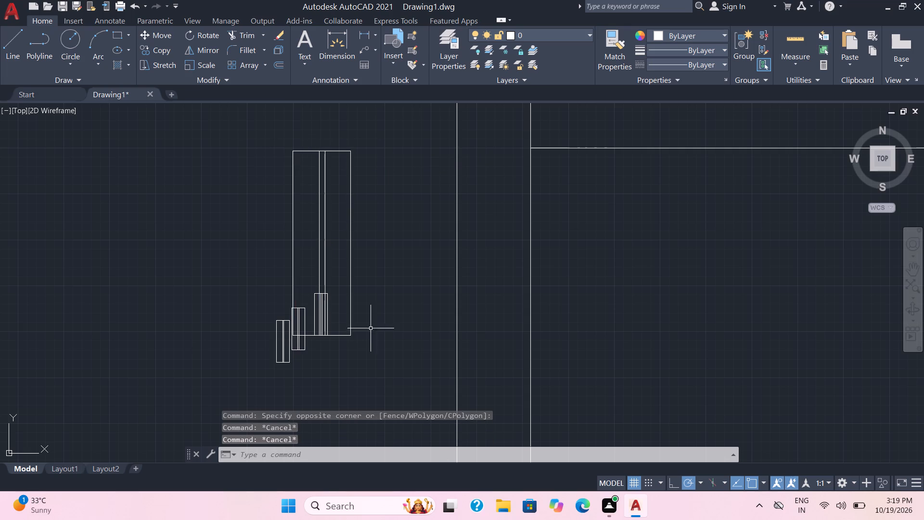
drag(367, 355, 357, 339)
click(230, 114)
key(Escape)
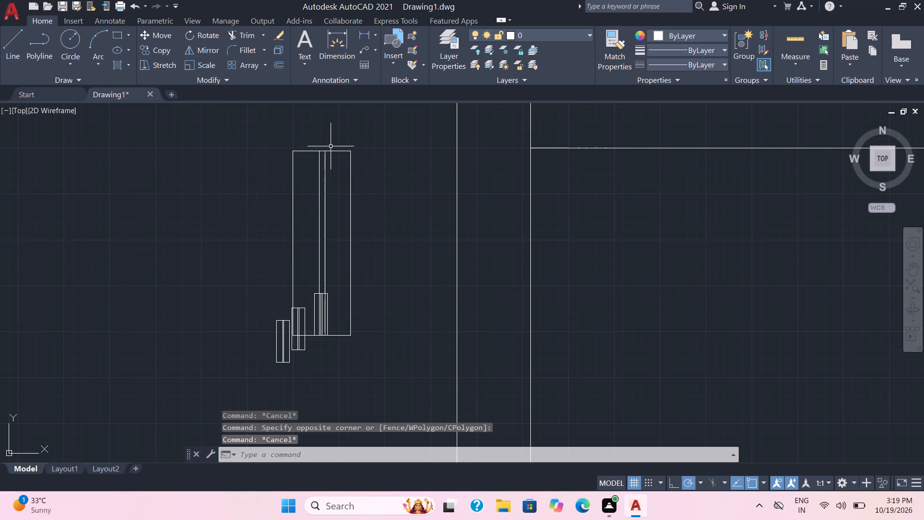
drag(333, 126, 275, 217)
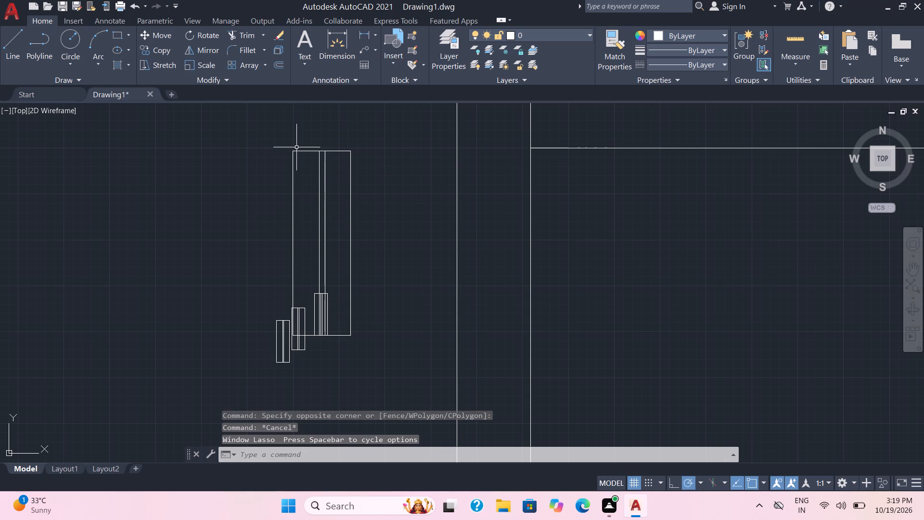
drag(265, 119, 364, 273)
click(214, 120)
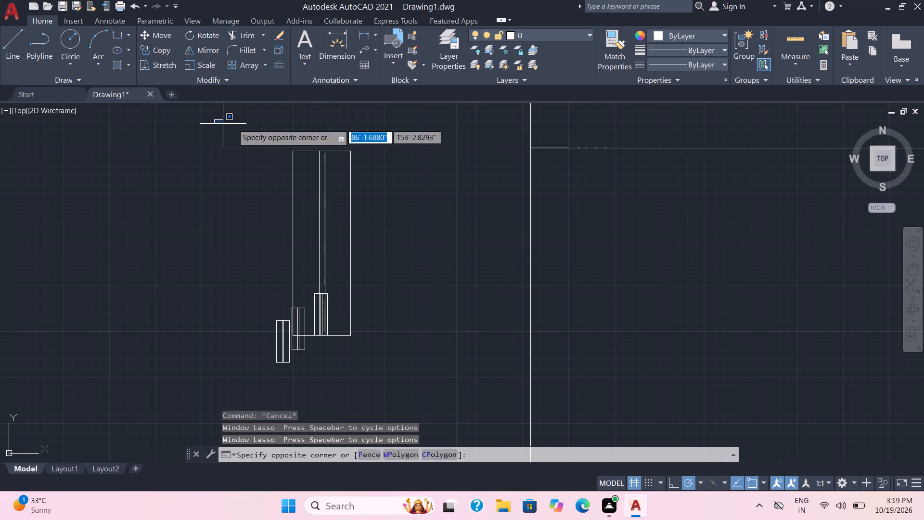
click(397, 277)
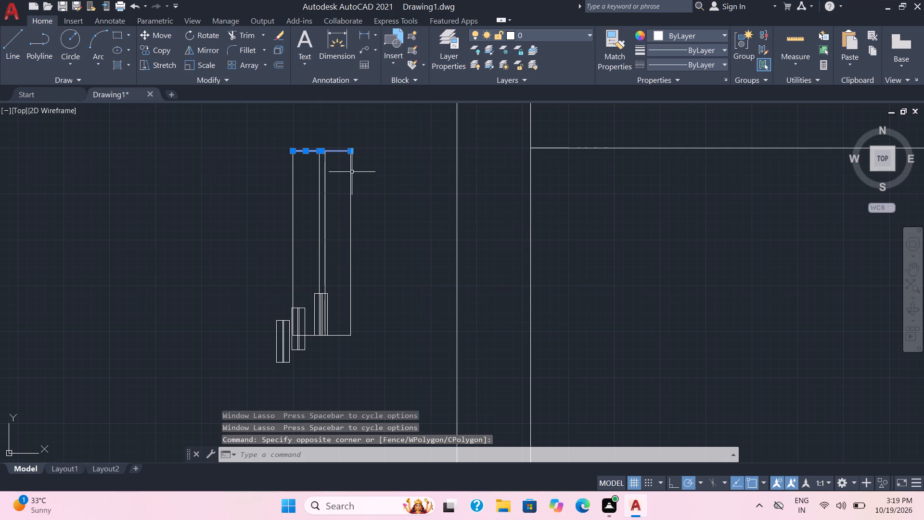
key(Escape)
Join the enlarged rectangle symbol's four outer edges and two centre lines.
scroll(354, 288, up, 1)
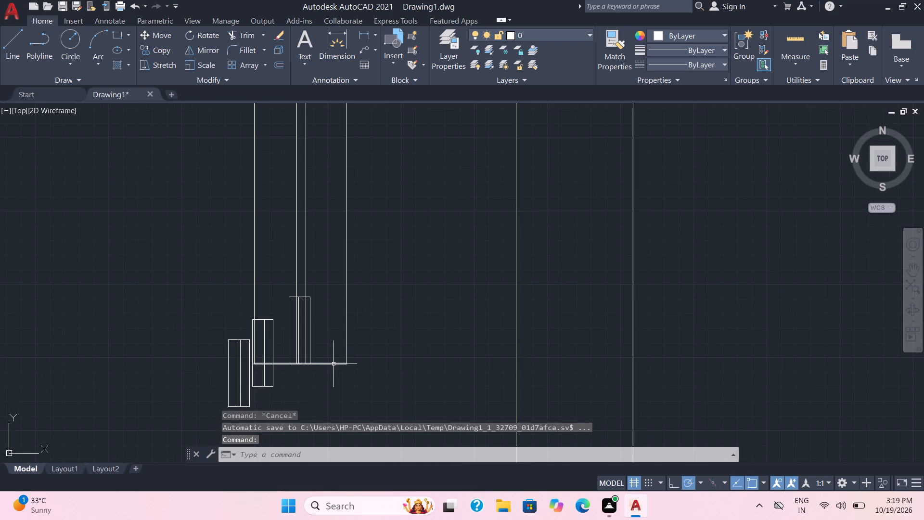
click(334, 364)
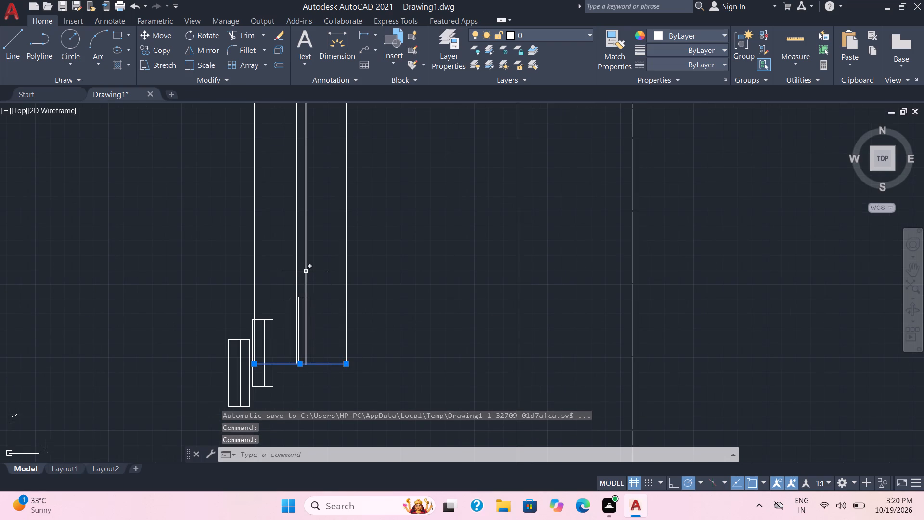
click(306, 271)
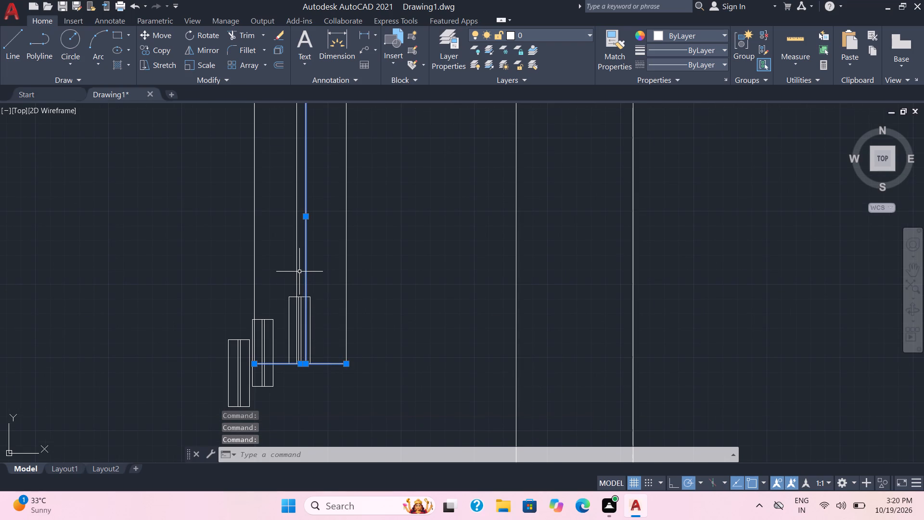
click(297, 276)
click(254, 278)
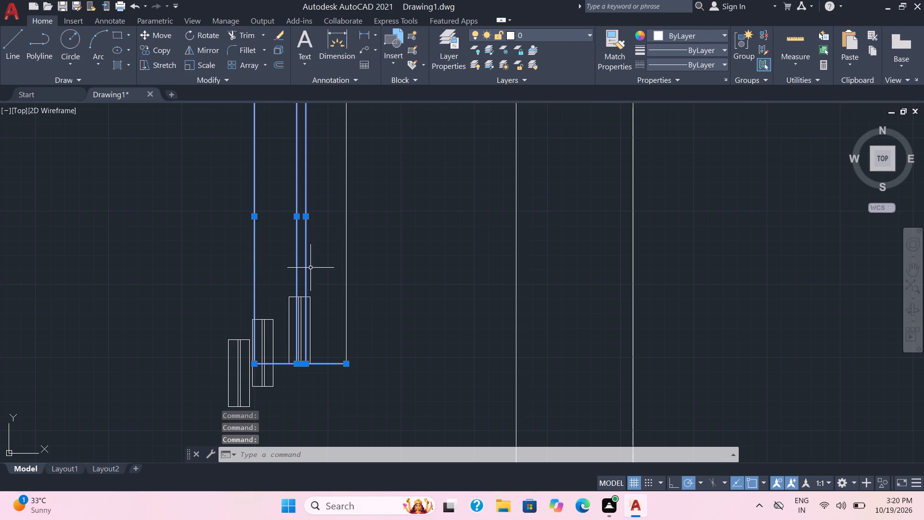
click(347, 262)
scroll(351, 185, up, 1)
scroll(352, 184, down, 3)
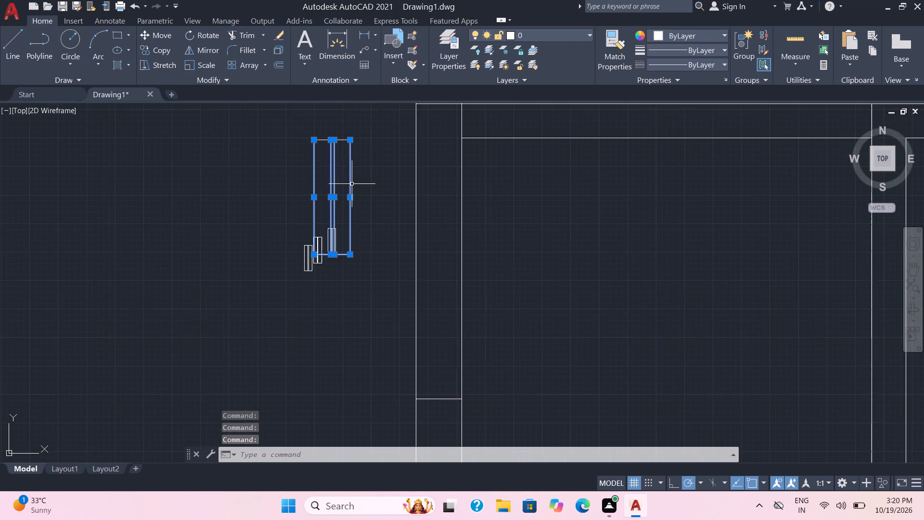
scroll(346, 178, up, 2)
middle_drag(340, 161, 349, 302)
scroll(341, 228, up, 2)
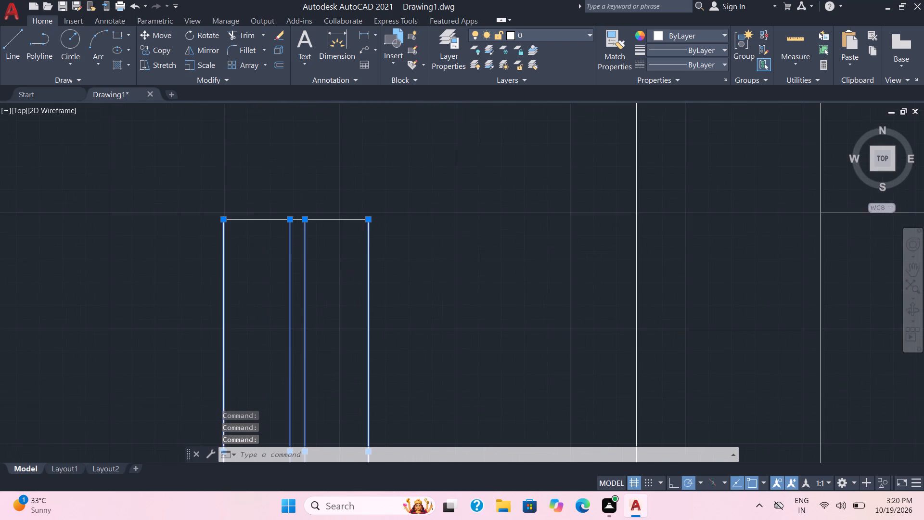
click(339, 214)
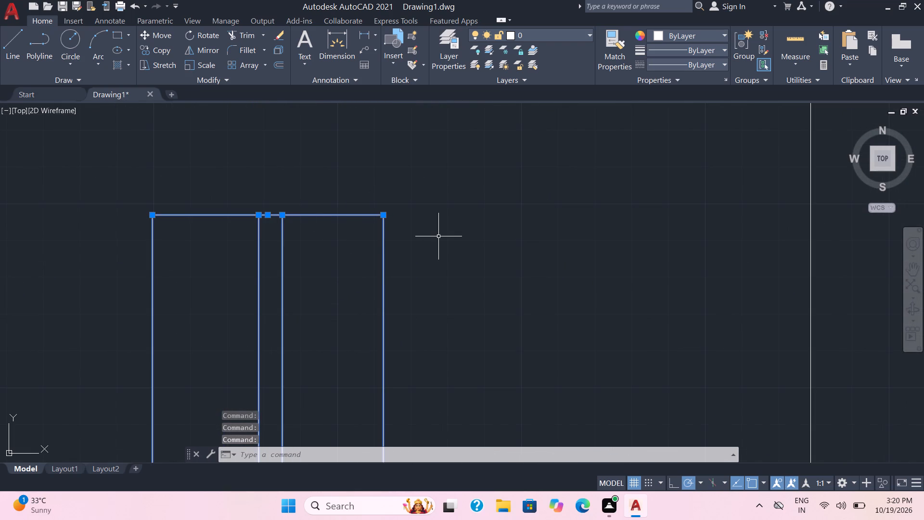
text(join)
key(space)
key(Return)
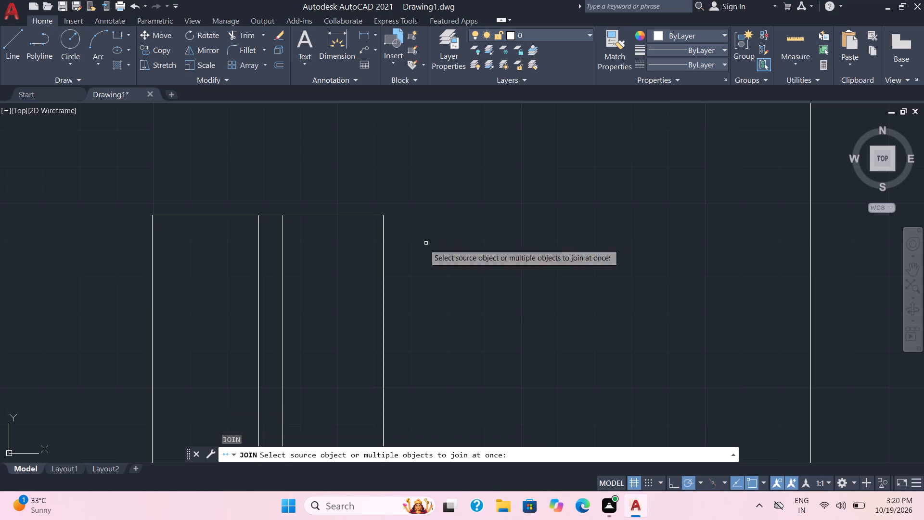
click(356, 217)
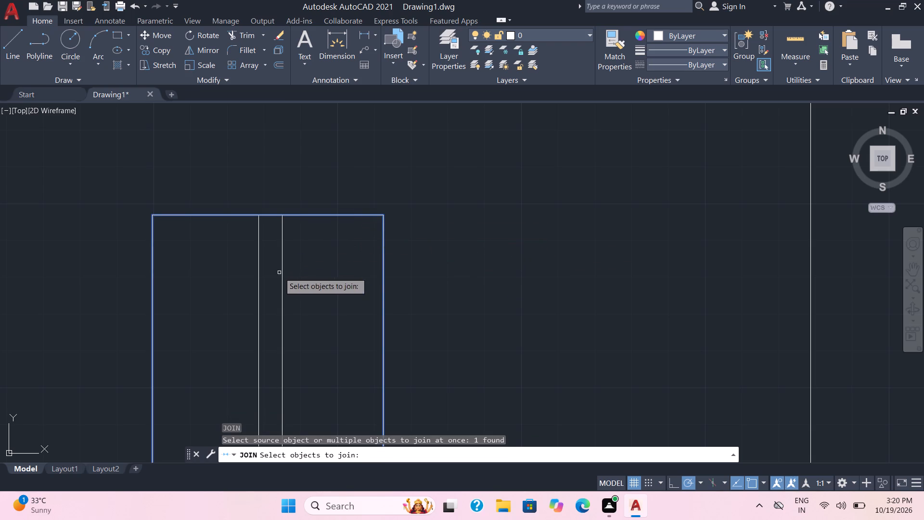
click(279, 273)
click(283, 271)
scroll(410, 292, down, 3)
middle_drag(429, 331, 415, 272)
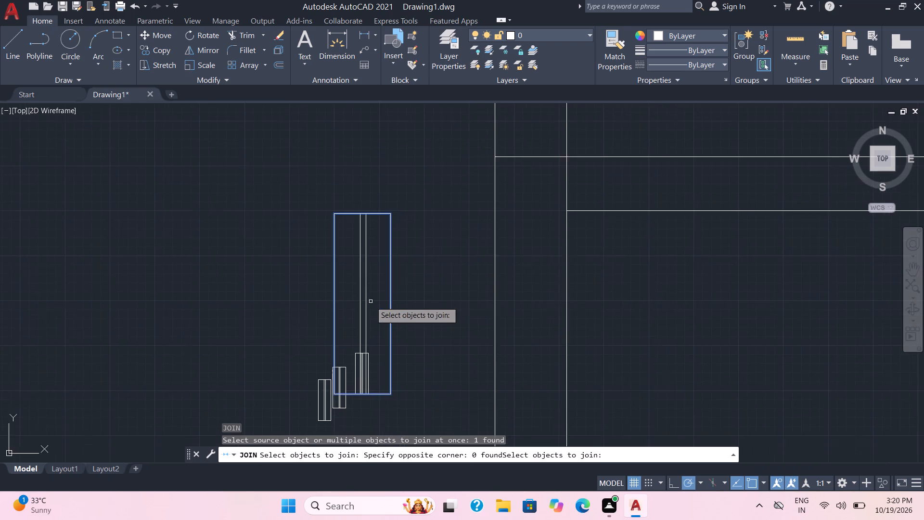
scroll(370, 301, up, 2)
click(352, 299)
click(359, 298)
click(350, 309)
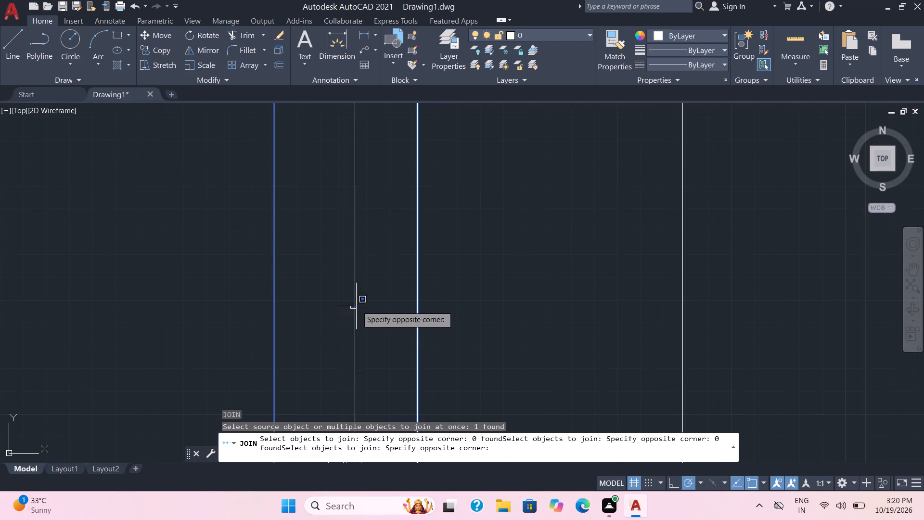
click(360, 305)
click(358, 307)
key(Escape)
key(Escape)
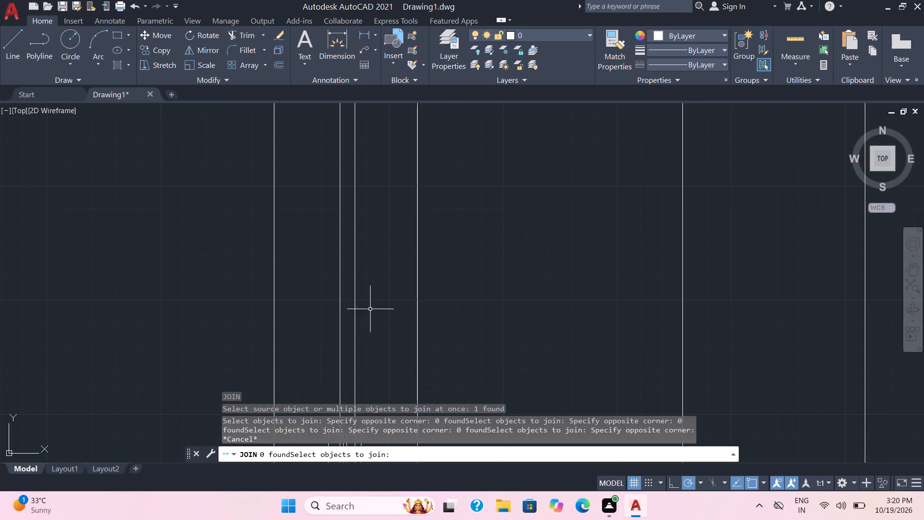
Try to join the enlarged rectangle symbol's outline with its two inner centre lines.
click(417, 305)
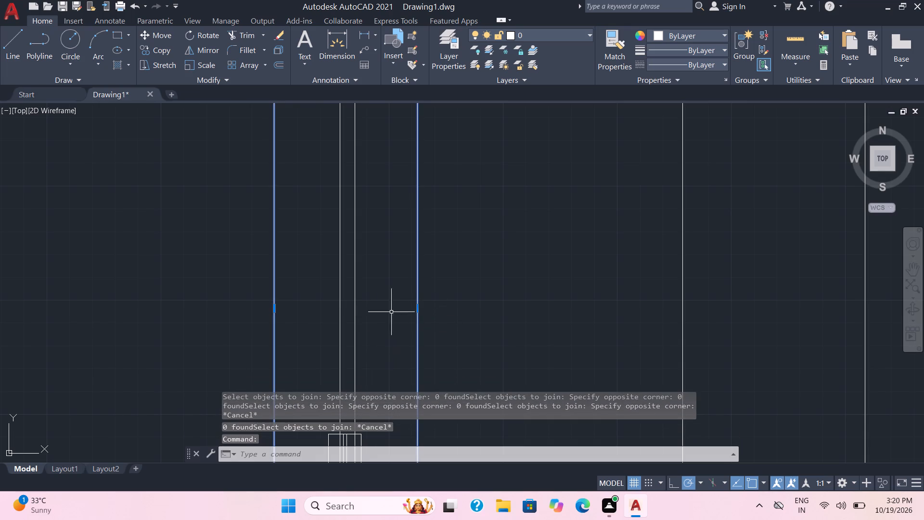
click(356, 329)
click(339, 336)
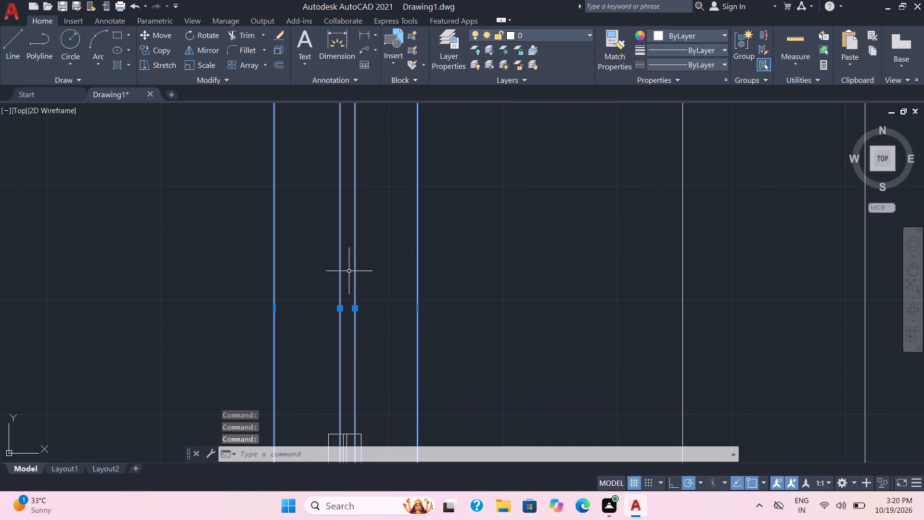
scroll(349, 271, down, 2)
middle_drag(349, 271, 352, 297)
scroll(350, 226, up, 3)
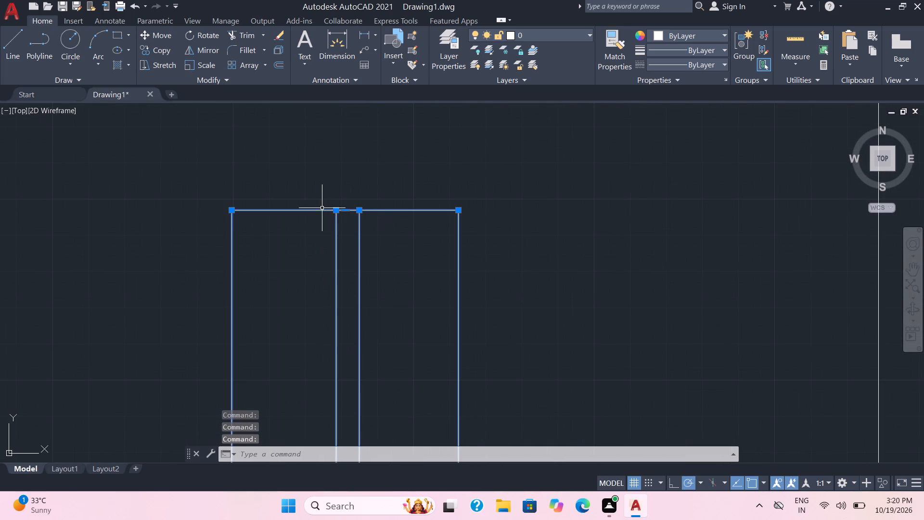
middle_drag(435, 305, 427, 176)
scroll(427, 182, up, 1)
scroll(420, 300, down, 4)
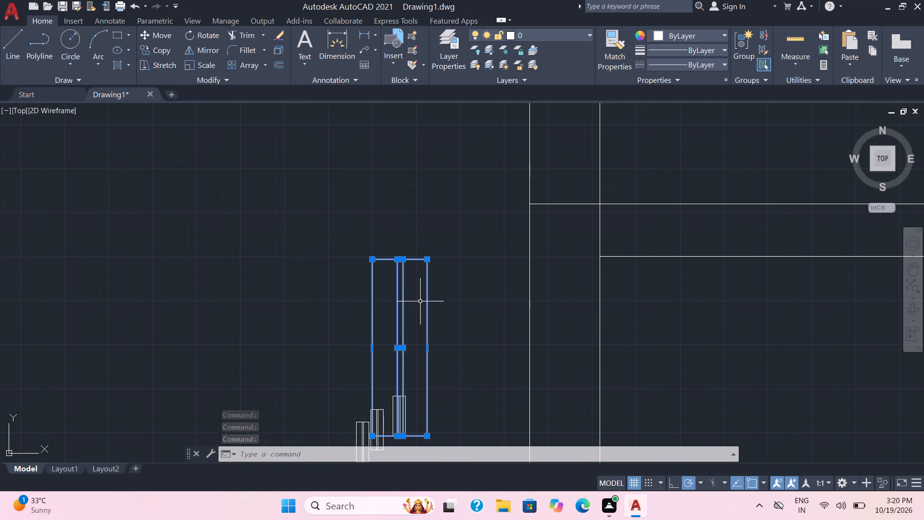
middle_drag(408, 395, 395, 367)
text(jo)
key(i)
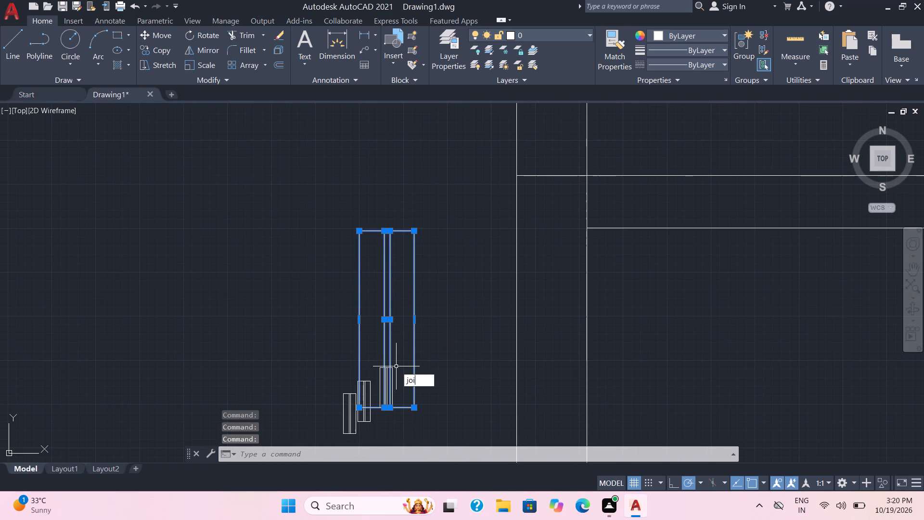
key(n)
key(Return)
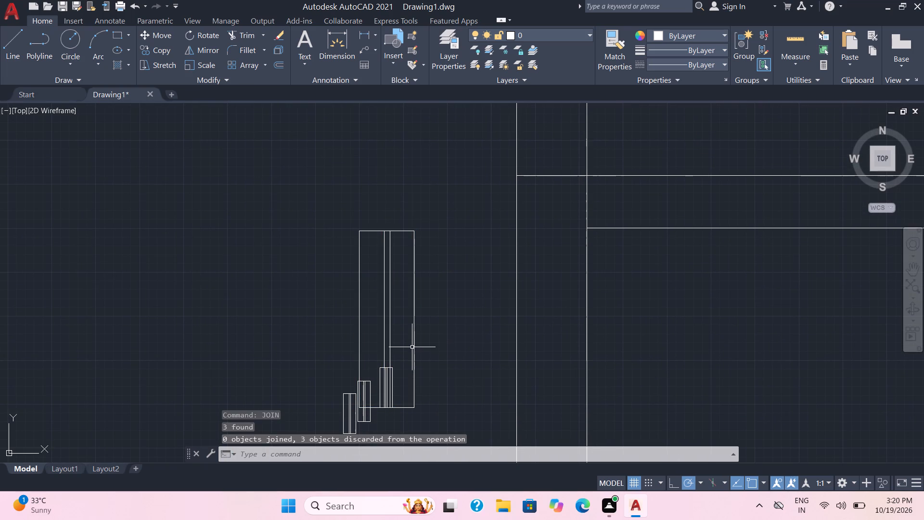
Move the enlarged rectangle symbol by its lower-right corner to where the vertical partition nearest the outer wall meets the horizontal wall.
click(415, 341)
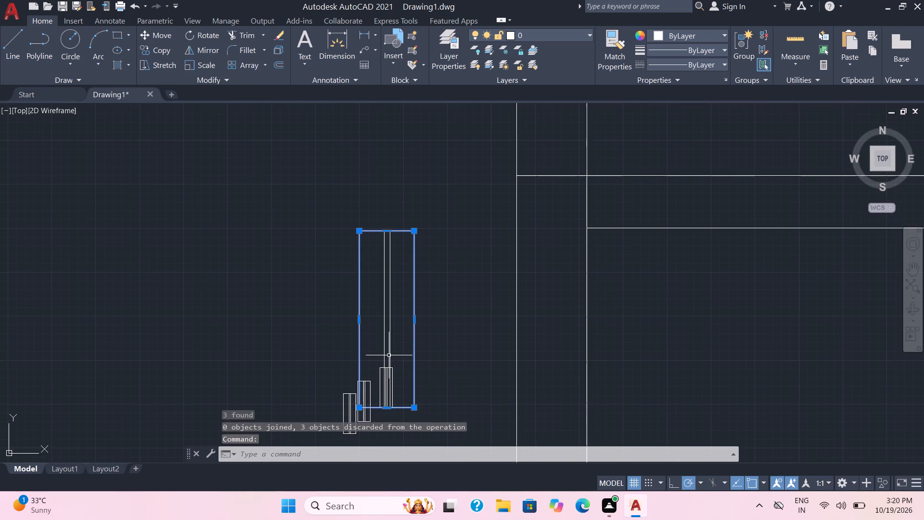
click(389, 355)
click(384, 357)
drag(437, 420, 430, 413)
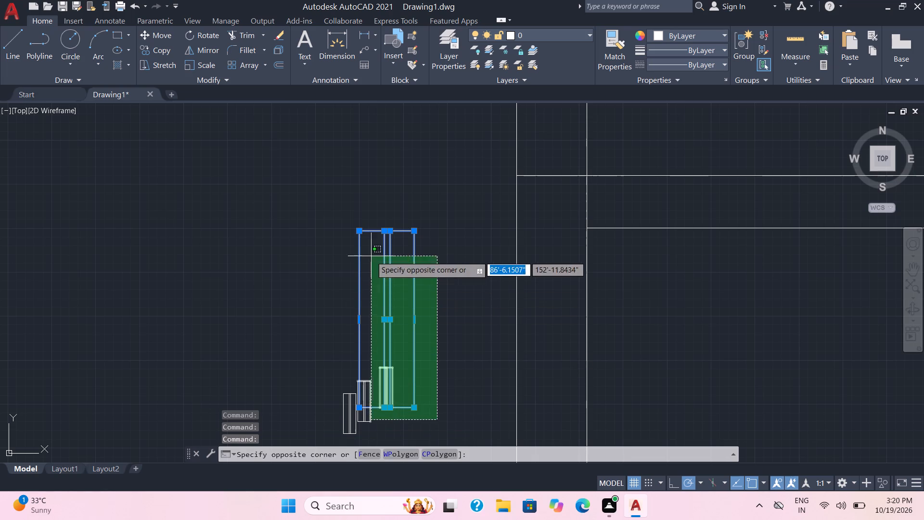
click(398, 219)
key(n)
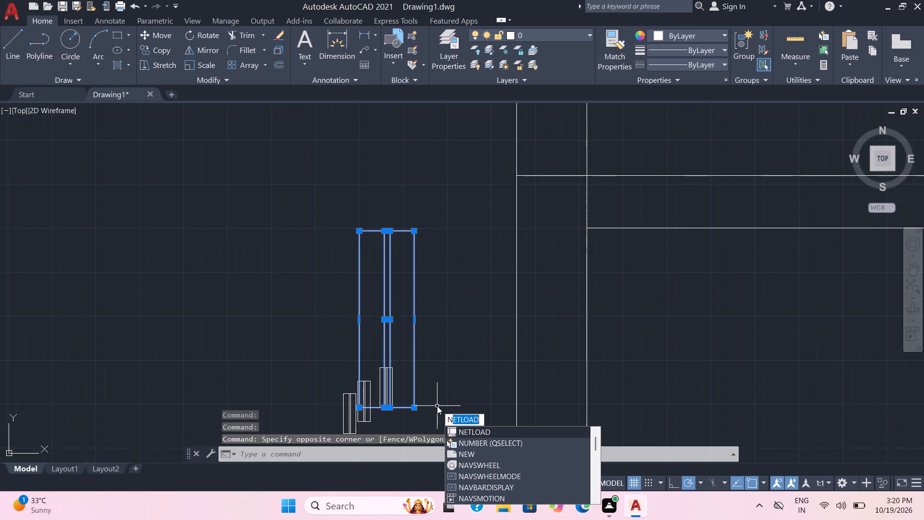
key(BackSpace)
text(m')
key(Return)
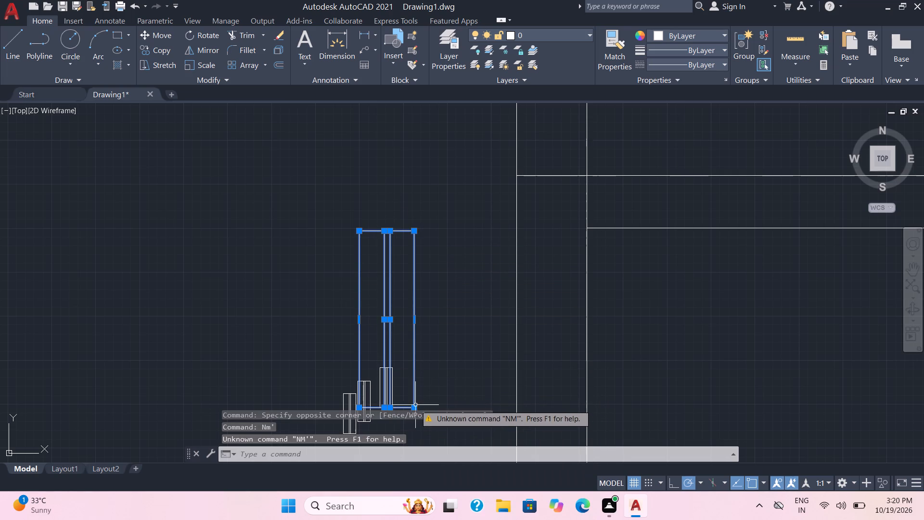
click(415, 405)
key(m)
key(Return)
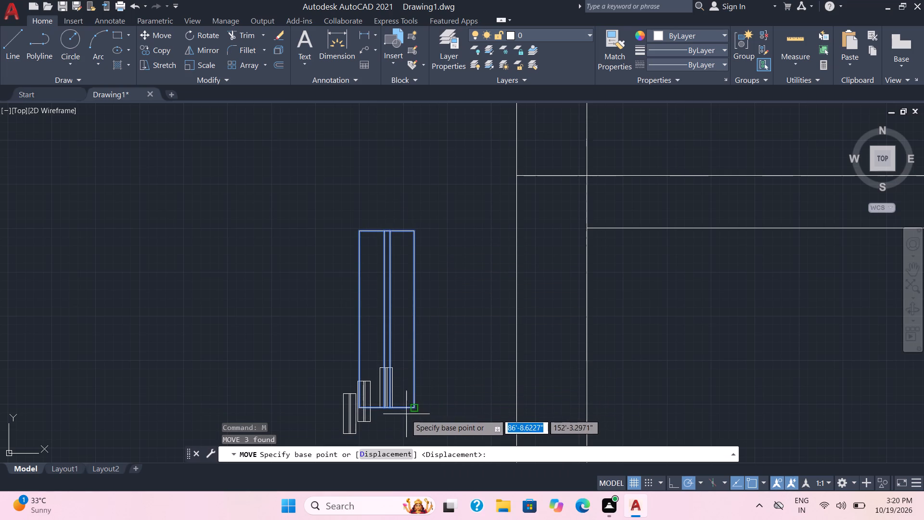
click(411, 407)
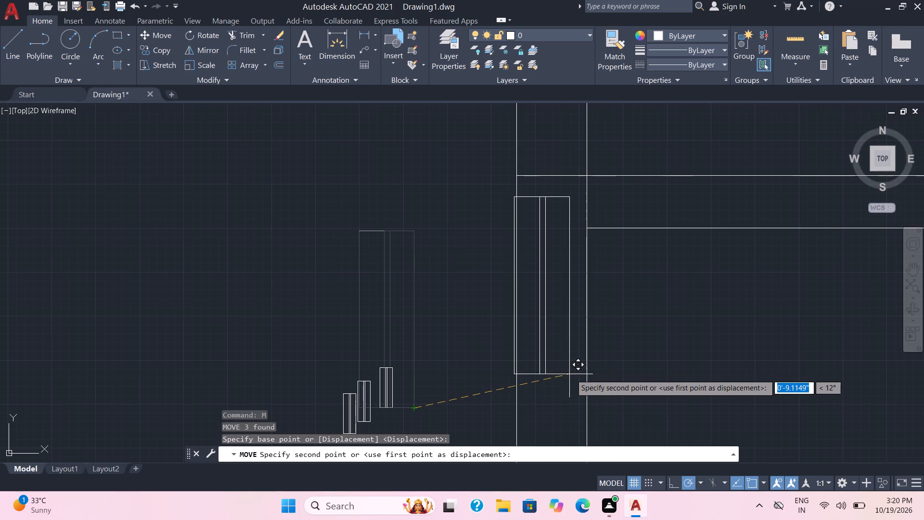
scroll(579, 372, down, 2)
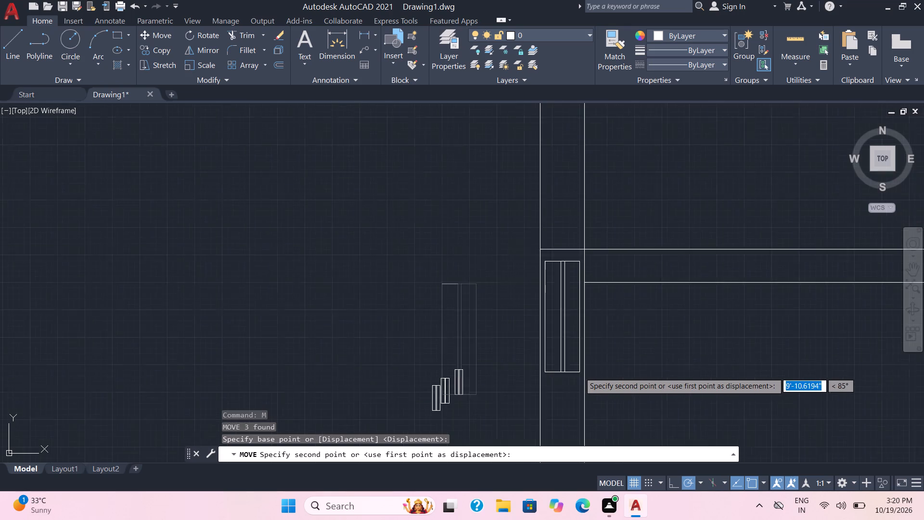
scroll(579, 372, down, 2)
middle_drag(629, 389, 444, 290)
scroll(520, 357, up, 1)
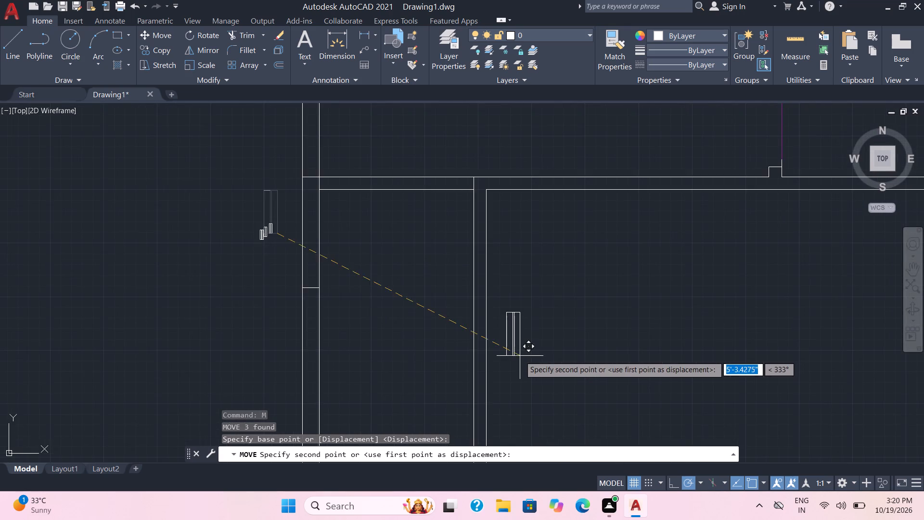
middle_drag(520, 356, 488, 254)
scroll(465, 250, up, 2)
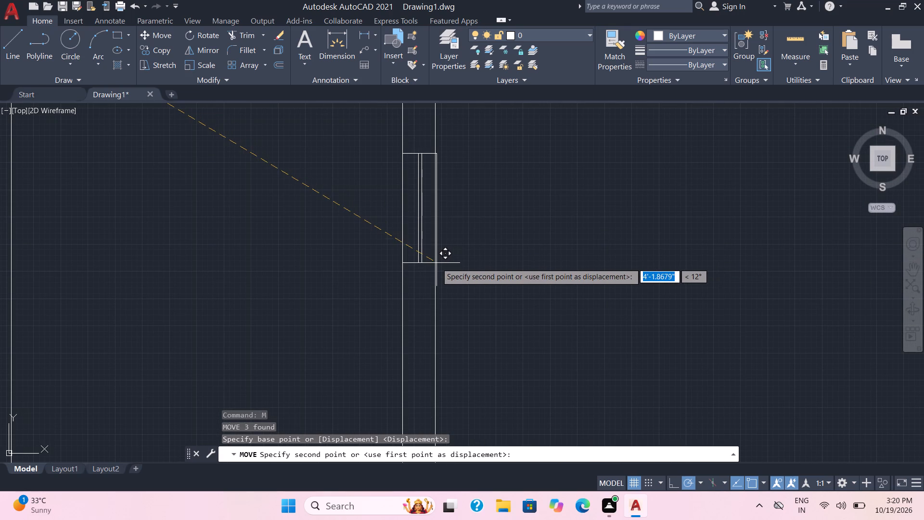
scroll(436, 263, up, 1)
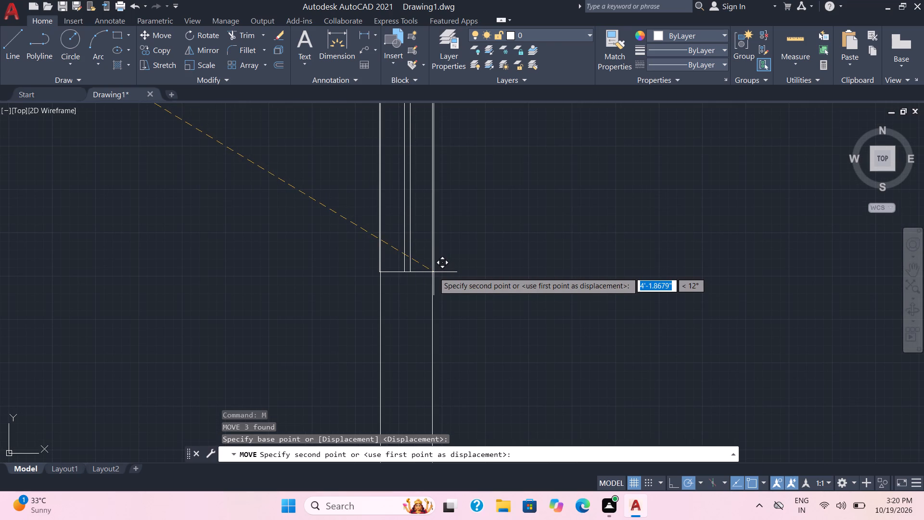
scroll(434, 272, down, 2)
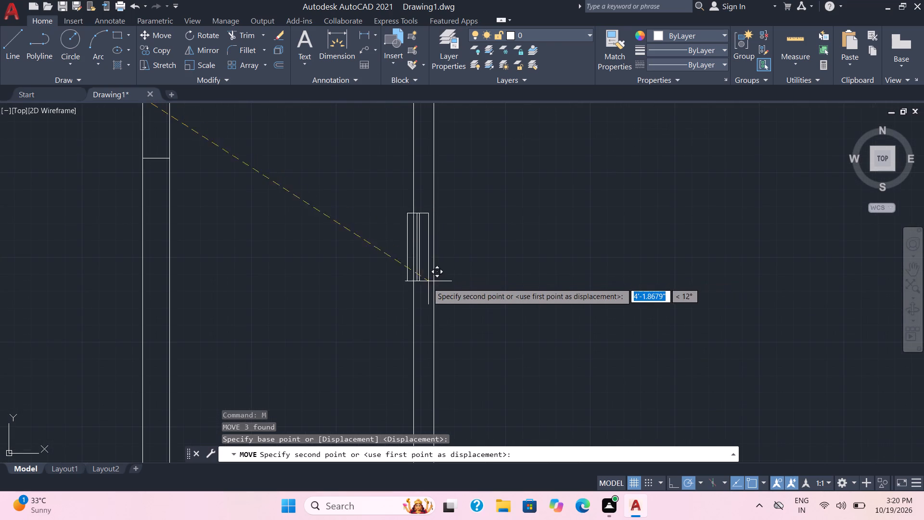
scroll(436, 287, up, 2)
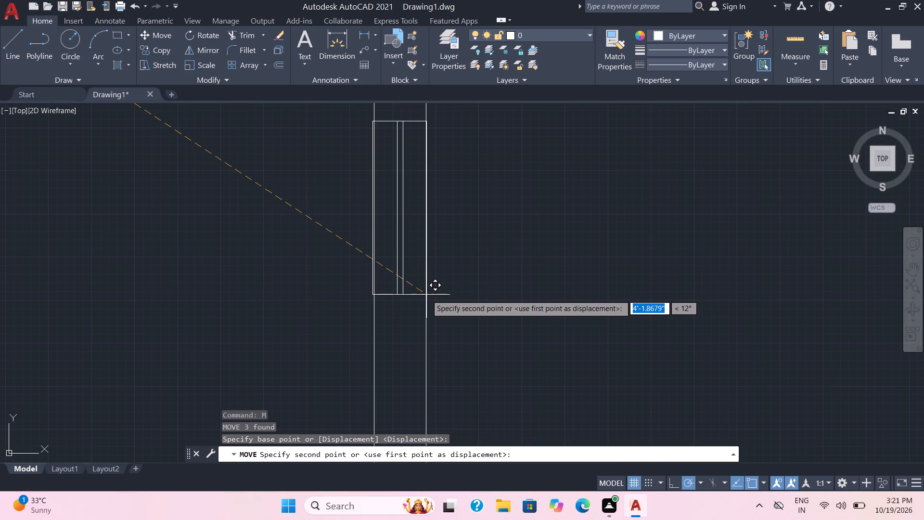
click(426, 295)
Examine the moved symbol at the partition's head and the small symbols remaining outside the outer wall.
scroll(546, 329, down, 1)
scroll(410, 324, down, 5)
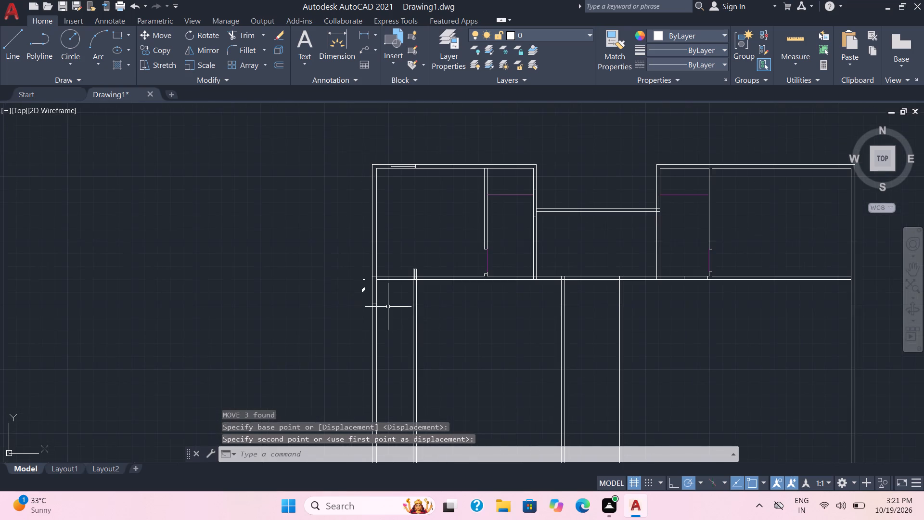
scroll(388, 307, up, 3)
scroll(311, 247, up, 1)
scroll(281, 174, up, 2)
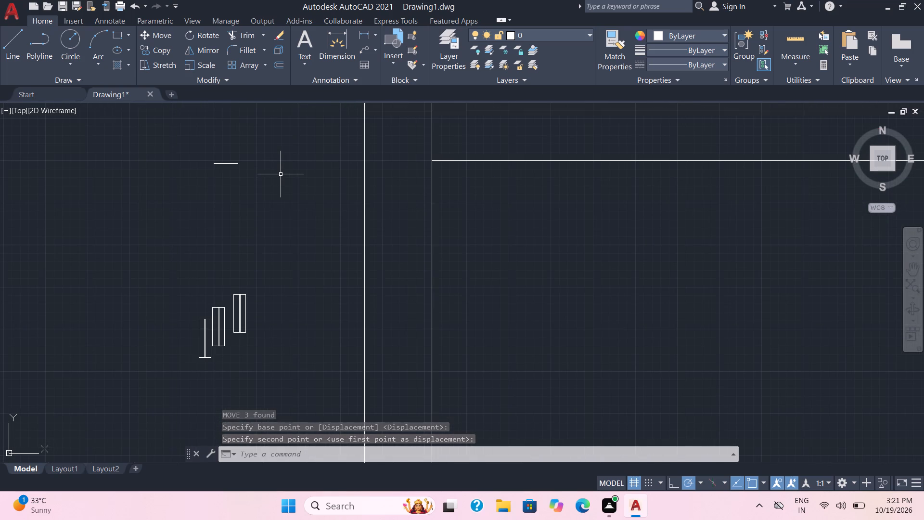
scroll(415, 401, down, 2)
scroll(537, 377, down, 2)
scroll(620, 374, up, 4)
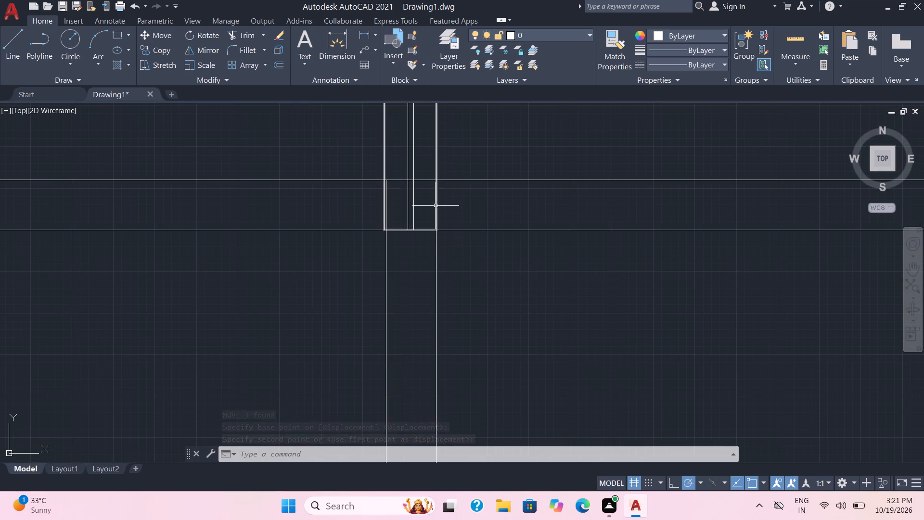
scroll(397, 180, down, 2)
scroll(421, 226, up, 1)
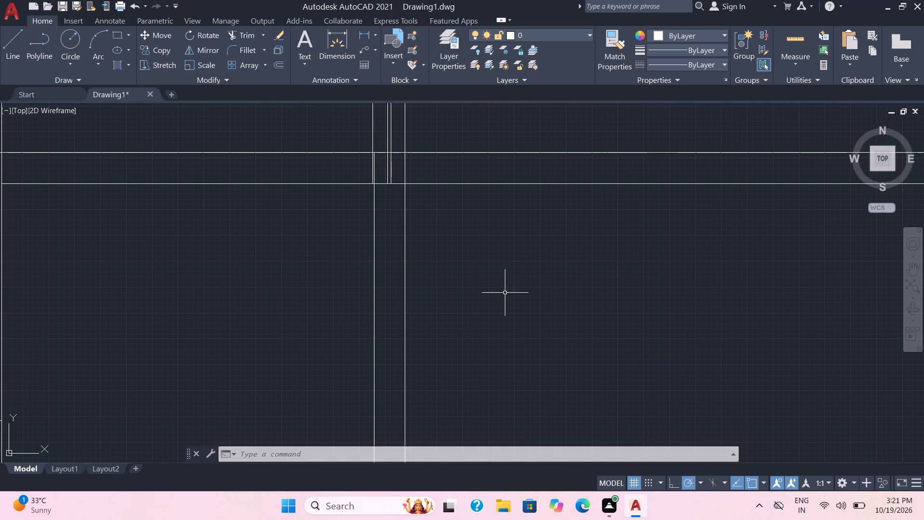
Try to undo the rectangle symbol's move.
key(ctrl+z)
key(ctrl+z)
Trim away the moved symbol's two centre lines and its edge line inside the horizontal wall.
scroll(500, 293, down, 6)
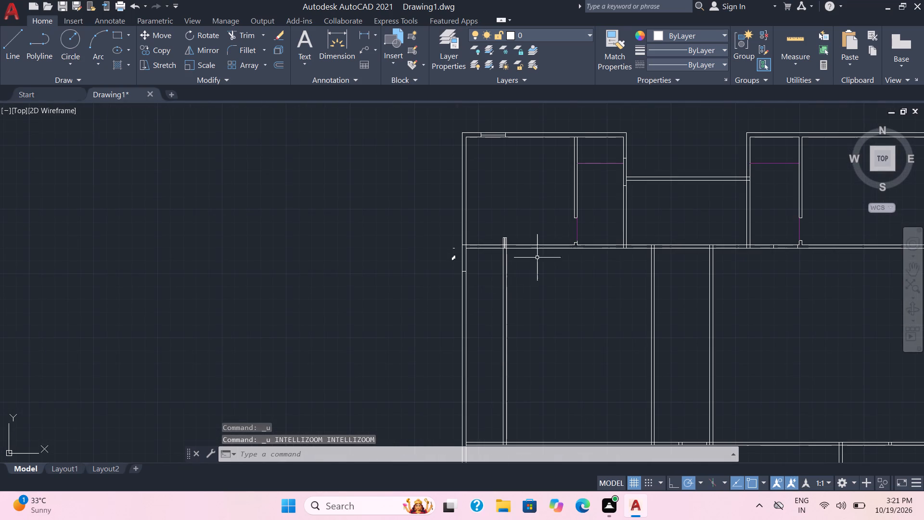
scroll(521, 247, up, 3)
scroll(455, 236, up, 3)
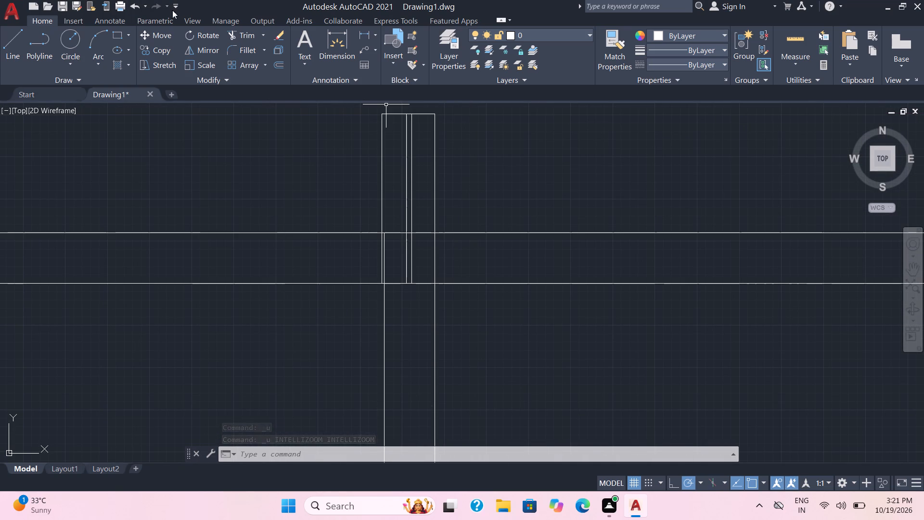
click(239, 35)
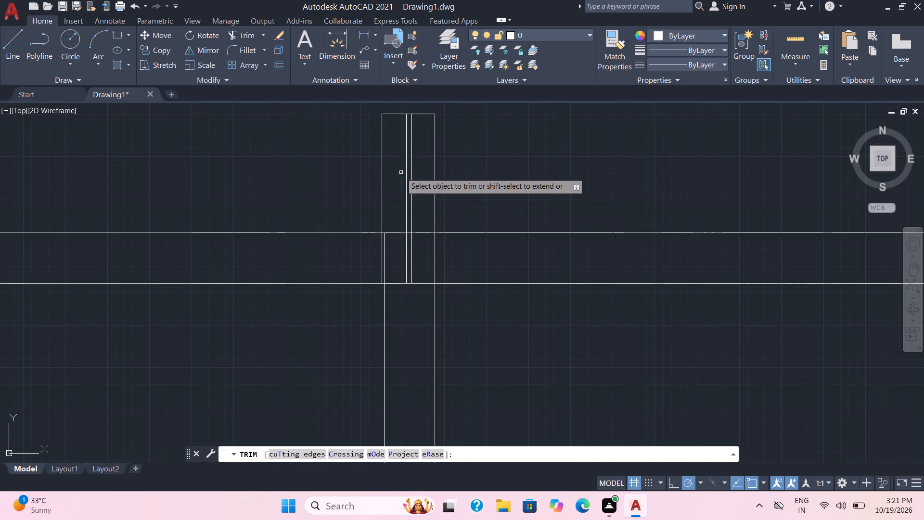
drag(401, 172, 414, 210)
drag(411, 248, 396, 264)
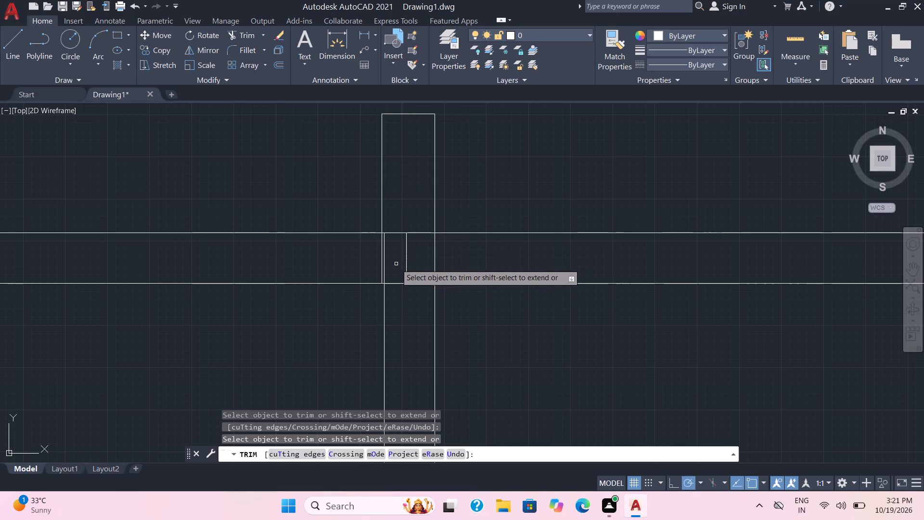
drag(396, 264, 397, 264)
scroll(389, 265, up, 3)
drag(346, 275, 357, 268)
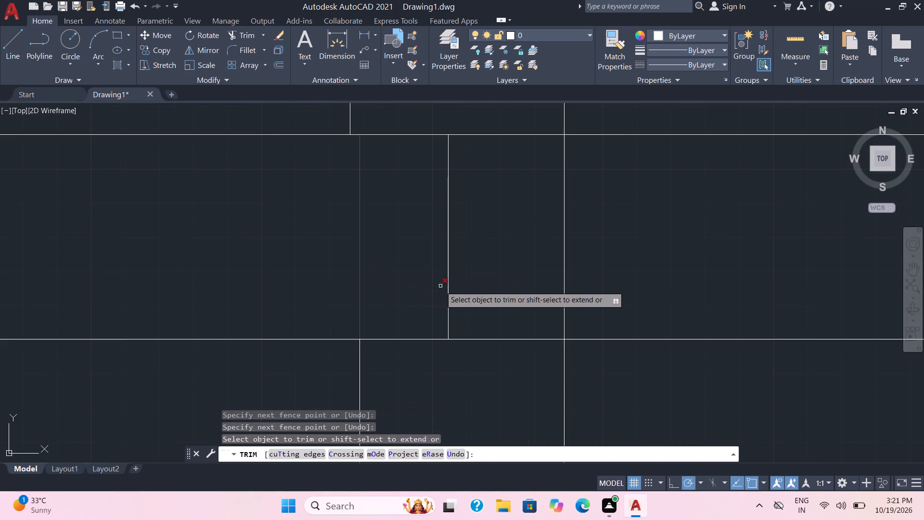
drag(440, 286, 463, 274)
Trim away the rest of the symbol's outline projecting above the horizontal wall at the partition's head.
scroll(479, 195, down, 2)
drag(355, 123, 508, 139)
scroll(555, 155, down, 4)
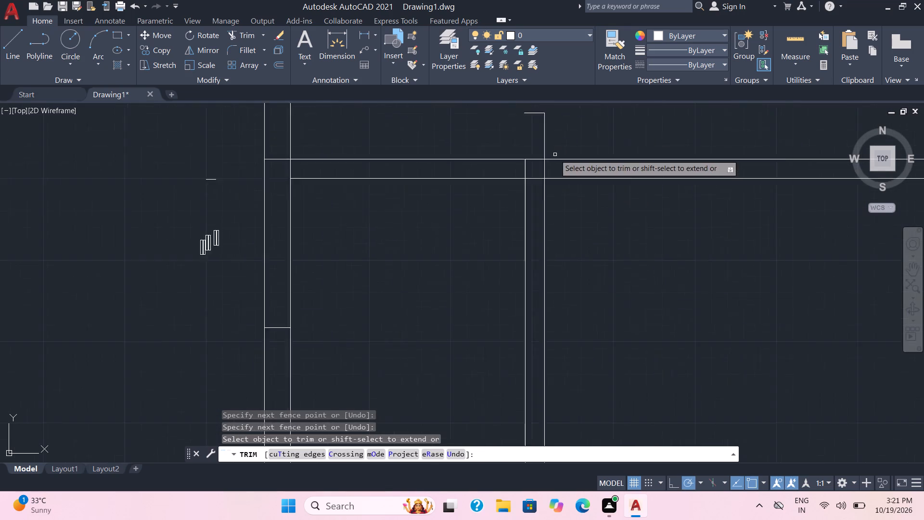
drag(560, 138, 506, 143)
drag(540, 138, 541, 111)
scroll(552, 130, down, 5)
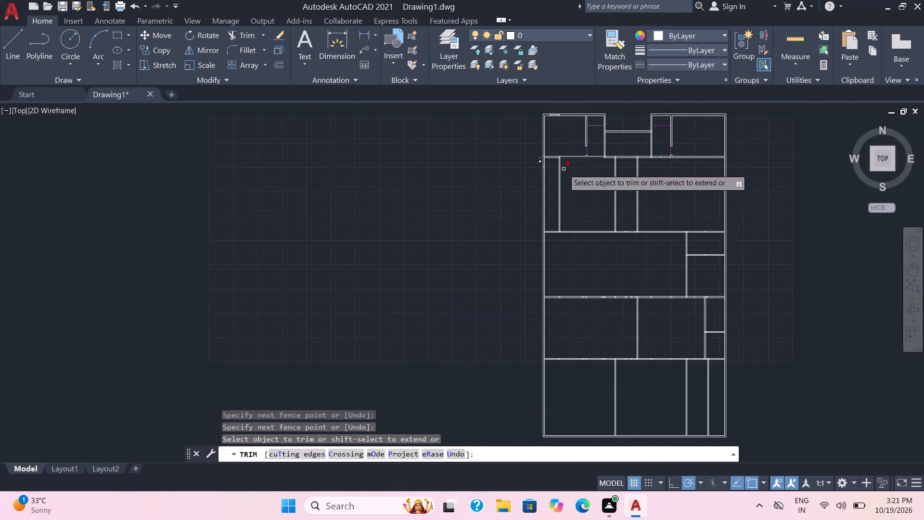
middle_drag(601, 231, 544, 247)
scroll(511, 195, up, 1)
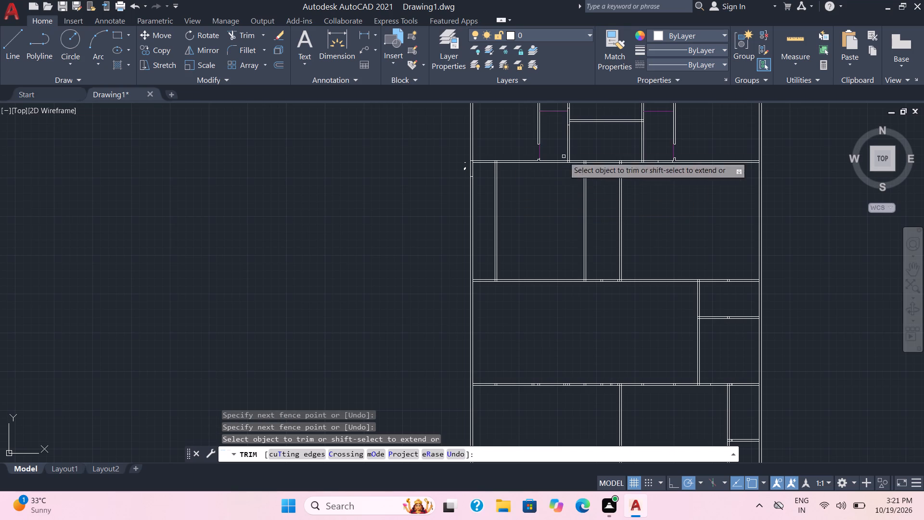
Trim away the short cross lines inside the horizontal wall below the middle rooms, between and beside the two closely spaced partitions.
scroll(486, 186, up, 2)
middle_drag(565, 204, 565, 204)
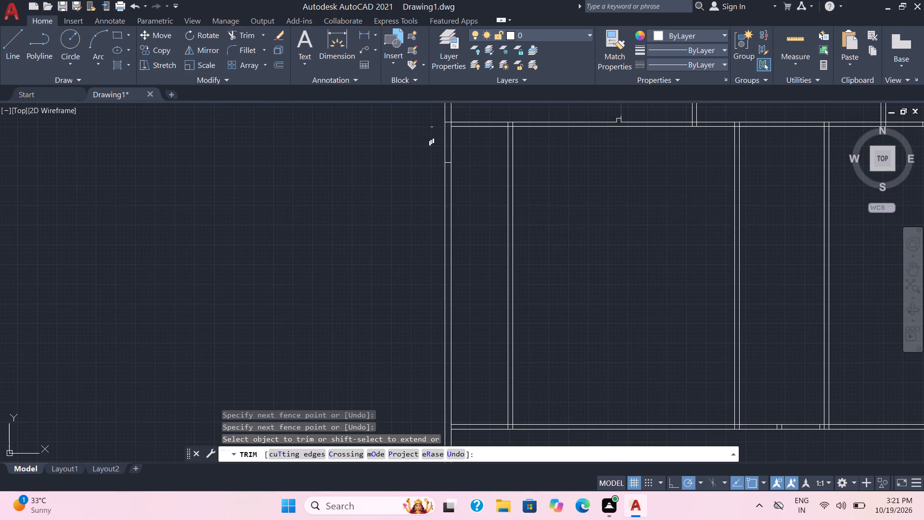
middle_drag(565, 204, 527, 239)
middle_drag(593, 222, 416, 232)
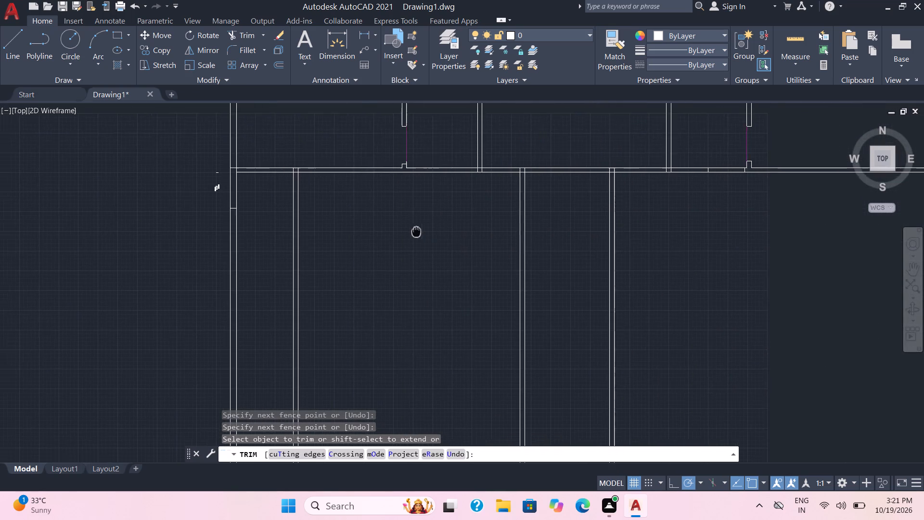
middle_drag(416, 232, 415, 231)
scroll(585, 247, down, 2)
middle_drag(699, 300, 631, 278)
scroll(549, 316, up, 1)
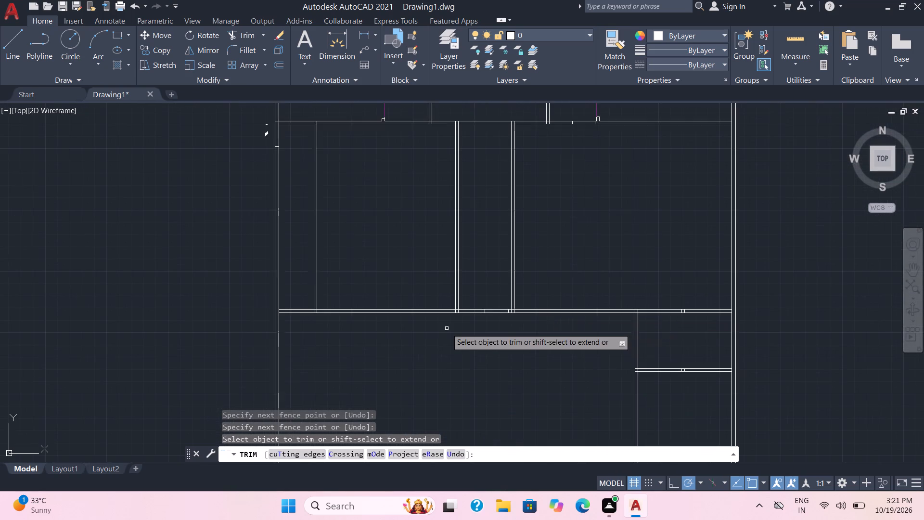
scroll(445, 327, up, 4)
drag(534, 277, 582, 278)
scroll(631, 328, down, 2)
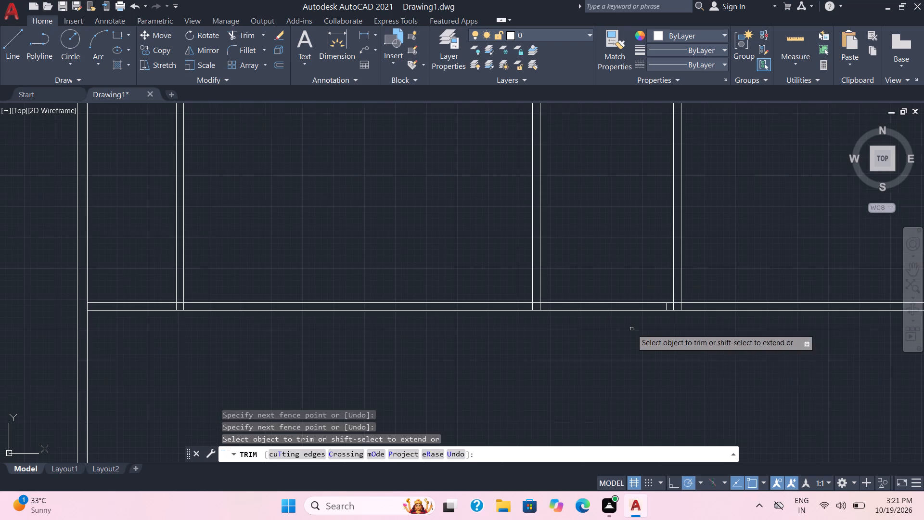
scroll(669, 323, up, 3)
drag(657, 258, 594, 260)
scroll(596, 266, down, 3)
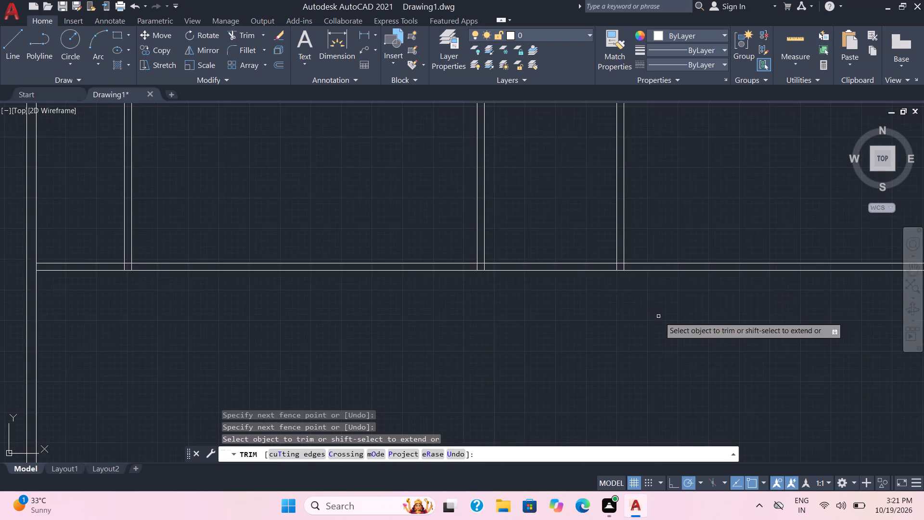
scroll(665, 319, down, 2)
middle_drag(663, 319, 559, 288)
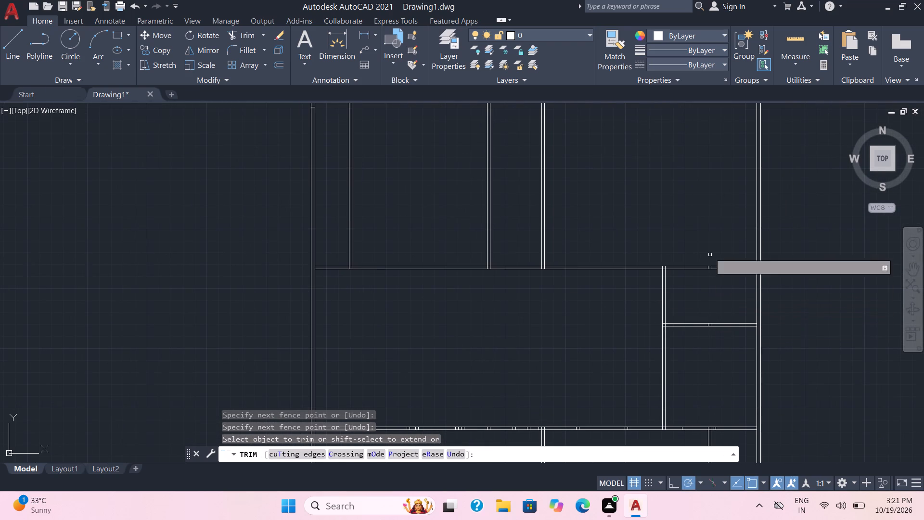
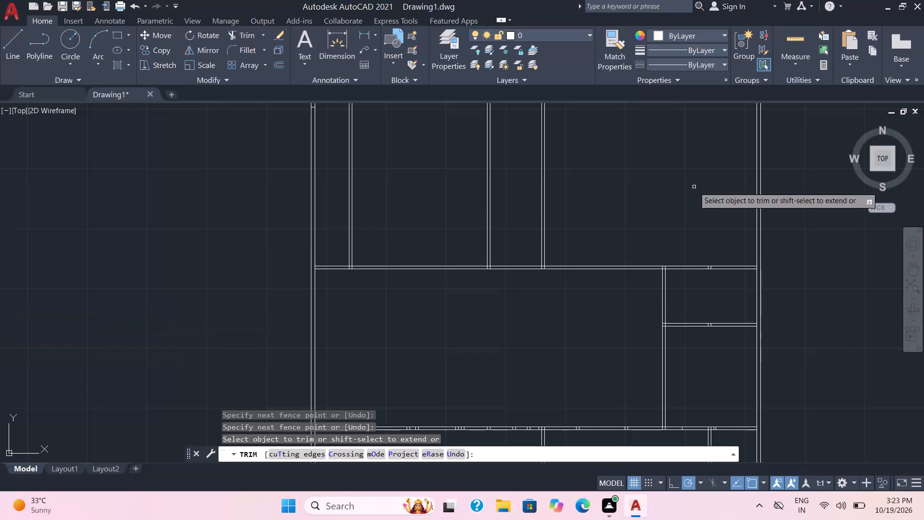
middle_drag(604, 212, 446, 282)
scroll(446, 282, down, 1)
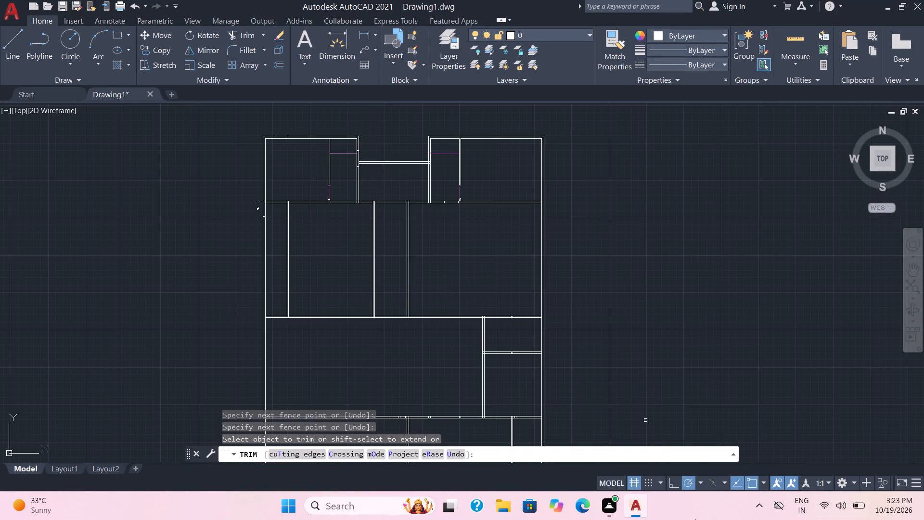
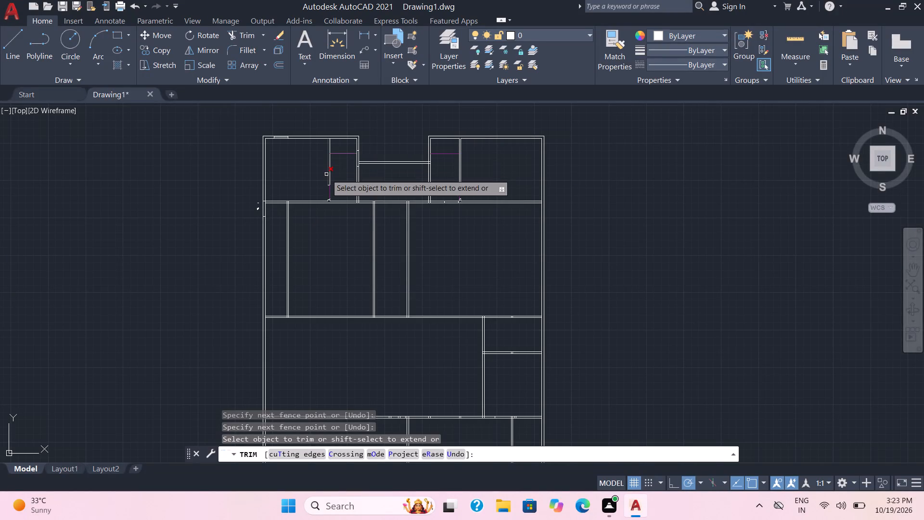
Trim away the stray short line and small rectangles lying outside the exterior wall on the plan's west side.
scroll(254, 204, up, 5)
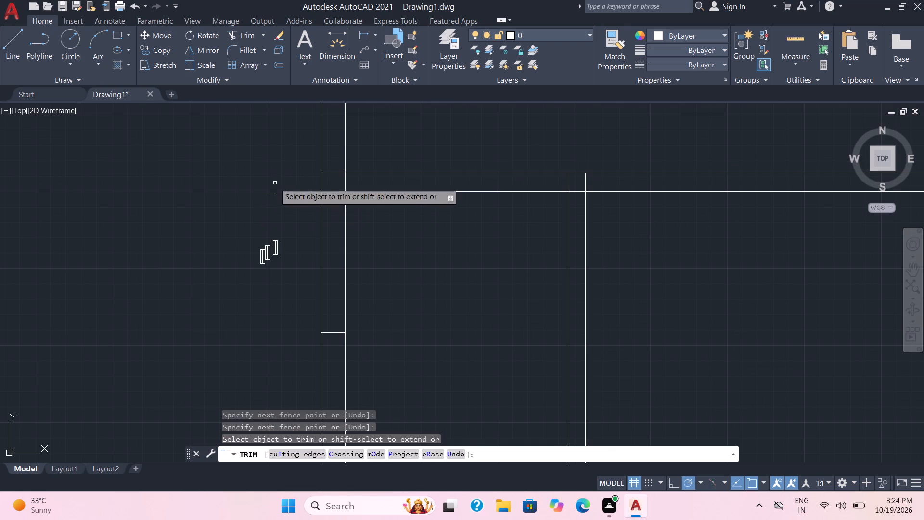
drag(275, 183, 257, 269)
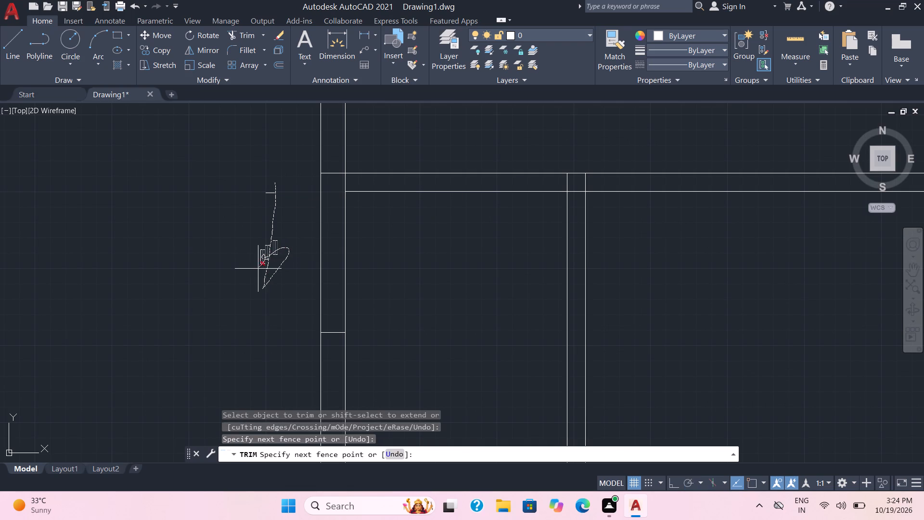
drag(257, 269, 266, 277)
drag(266, 277, 263, 263)
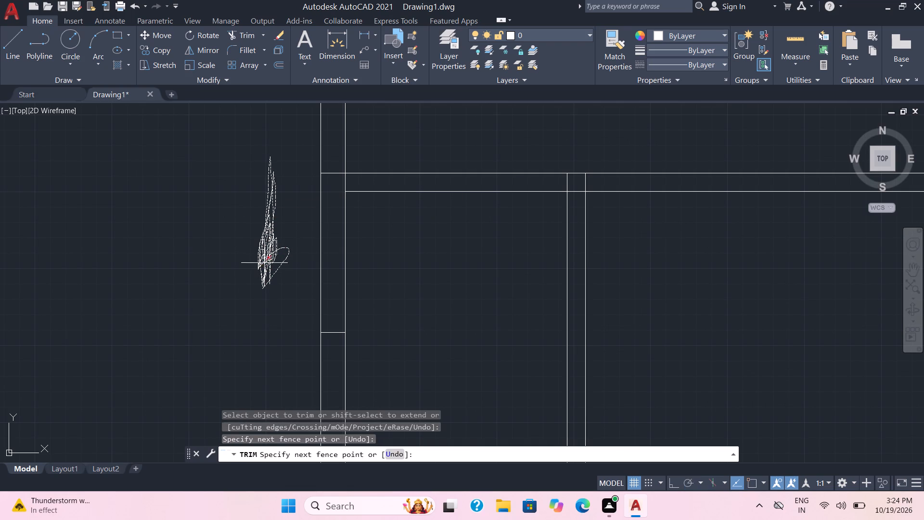
drag(263, 263, 267, 234)
Inspect the wall junctions and door openings around the northern rooms for leftover segments, and end the Trim command.
scroll(216, 242, down, 3)
scroll(238, 221, up, 1)
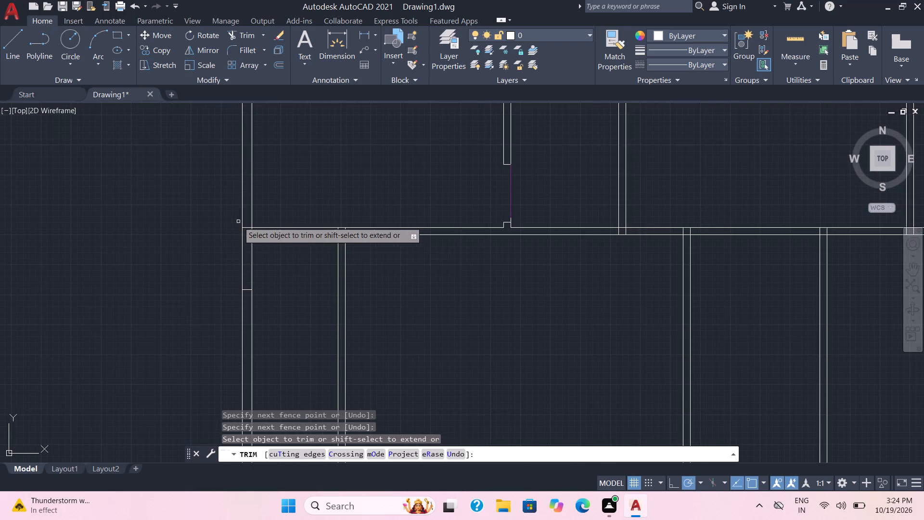
scroll(277, 249, up, 1)
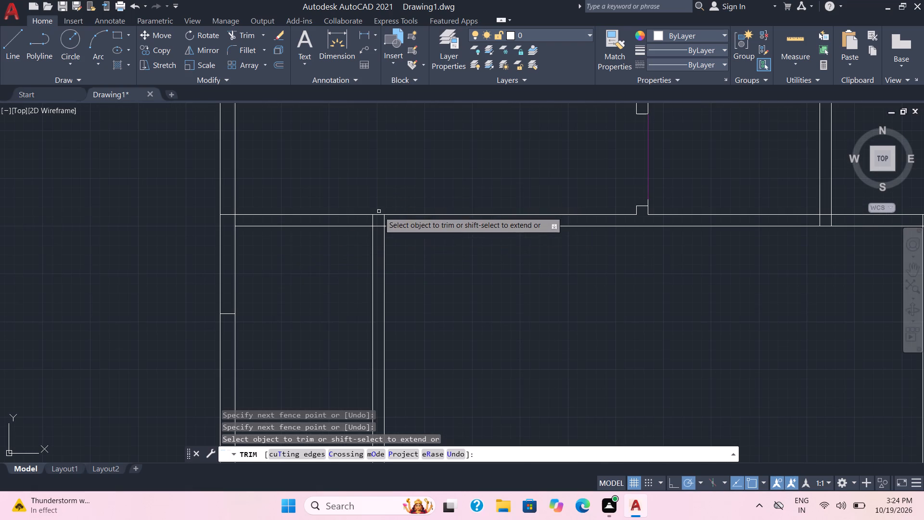
scroll(379, 211, up, 2)
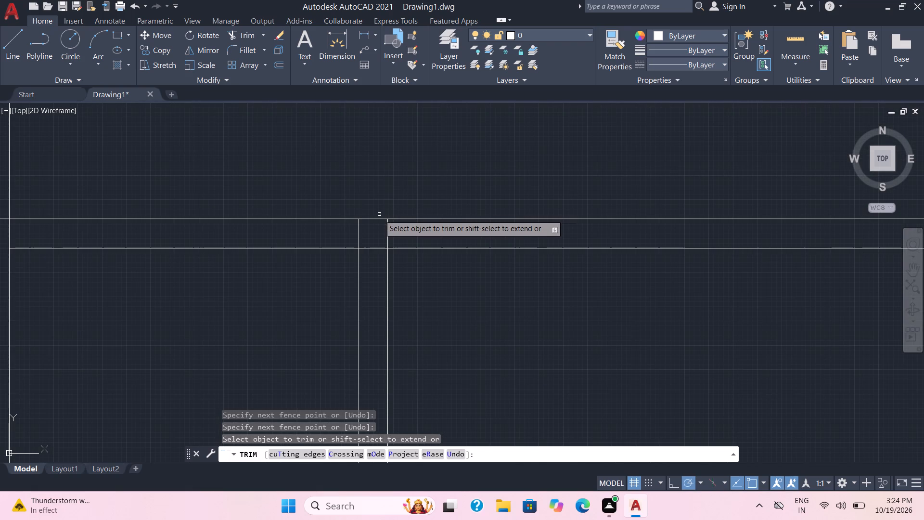
scroll(468, 213, down, 3)
middle_drag(521, 190, 330, 207)
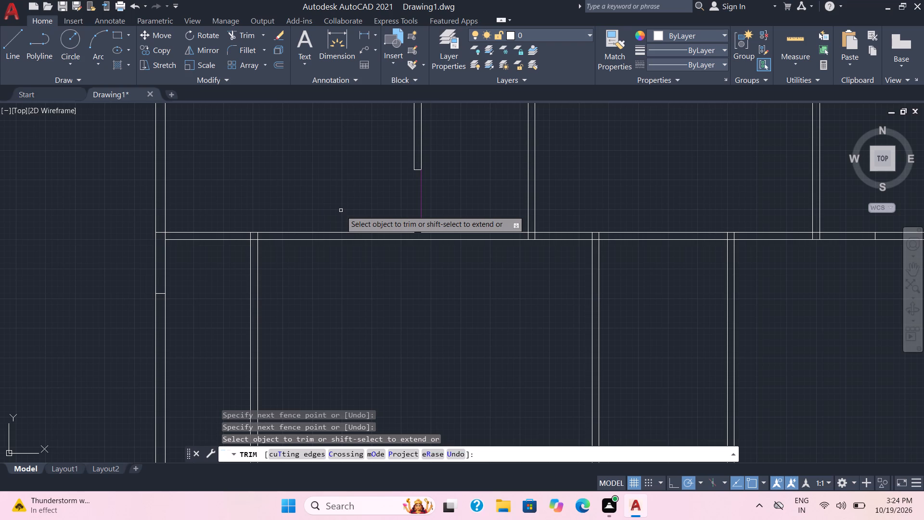
middle_drag(502, 187, 322, 246)
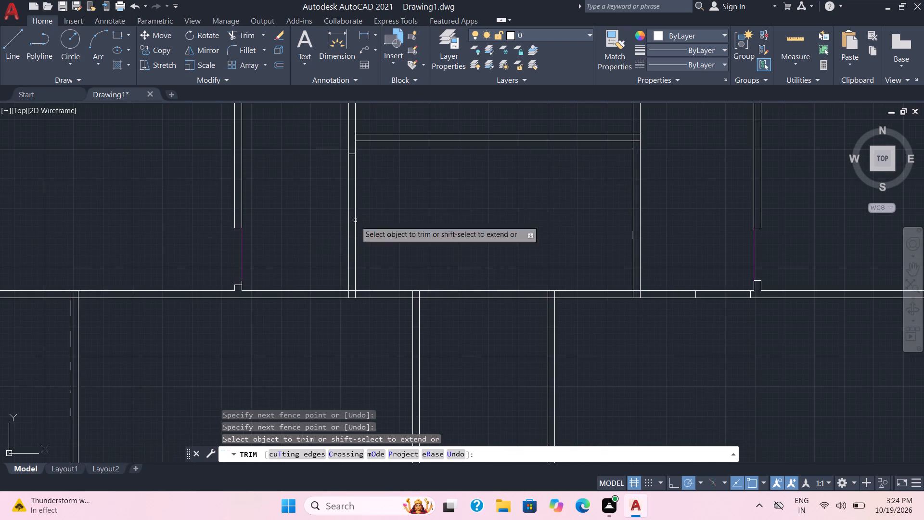
scroll(429, 197, down, 1)
scroll(345, 171, up, 2)
middle_drag(528, 226, 327, 299)
scroll(411, 246, down, 1)
middle_drag(446, 270, 446, 270)
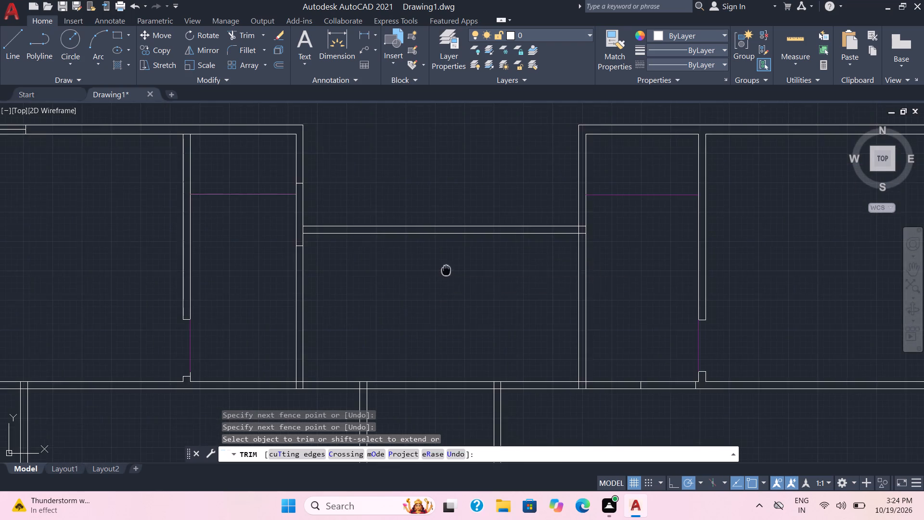
middle_drag(446, 270, 274, 284)
scroll(448, 253, up, 1)
middle_drag(449, 257, 358, 285)
scroll(554, 243, down, 1)
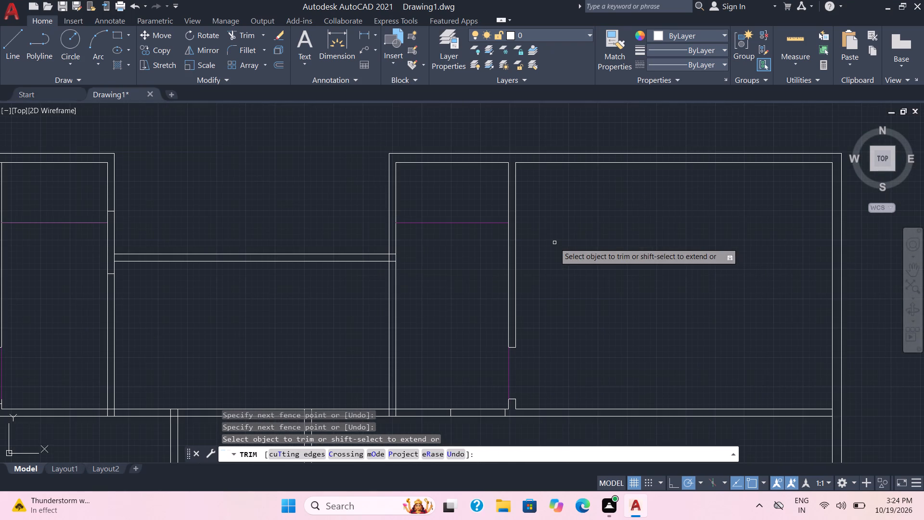
scroll(590, 227, down, 1)
middle_drag(590, 228, 329, 213)
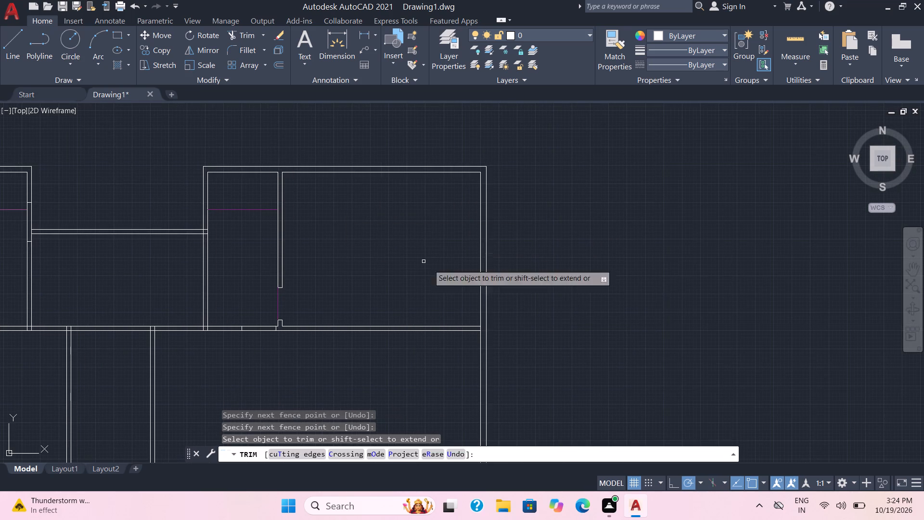
scroll(489, 299, up, 1)
scroll(440, 310, up, 2)
middle_drag(440, 310, 665, 183)
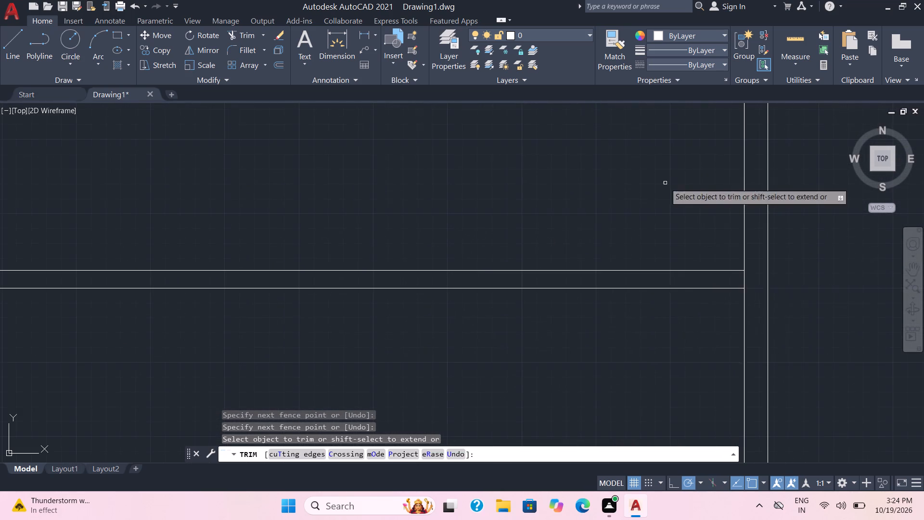
scroll(277, 333, down, 3)
middle_drag(243, 365, 342, 291)
middle_drag(250, 336, 325, 299)
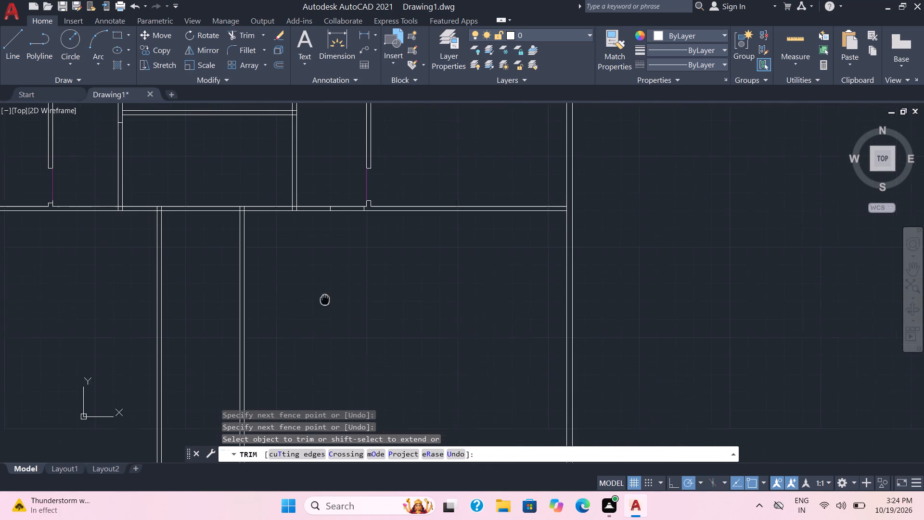
middle_drag(325, 299, 325, 299)
scroll(306, 194, up, 2)
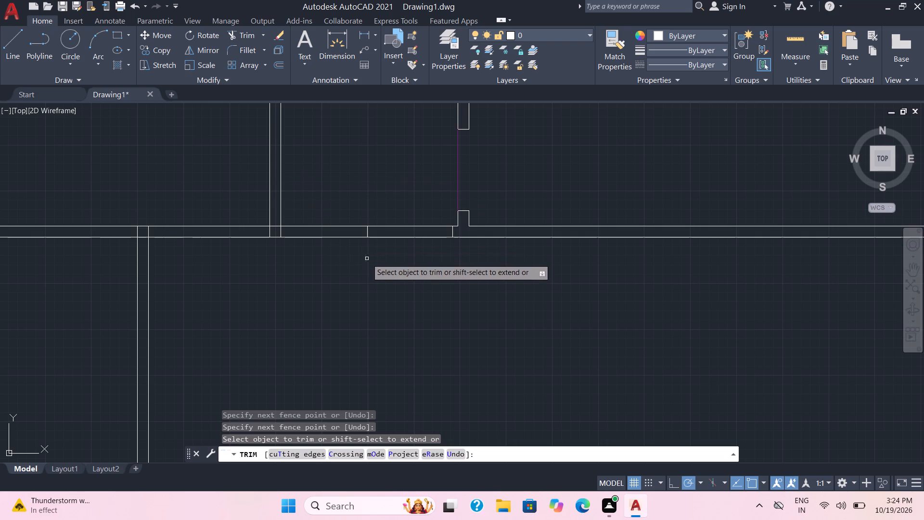
scroll(375, 259, down, 1)
scroll(376, 173, down, 3)
scroll(372, 184, up, 2)
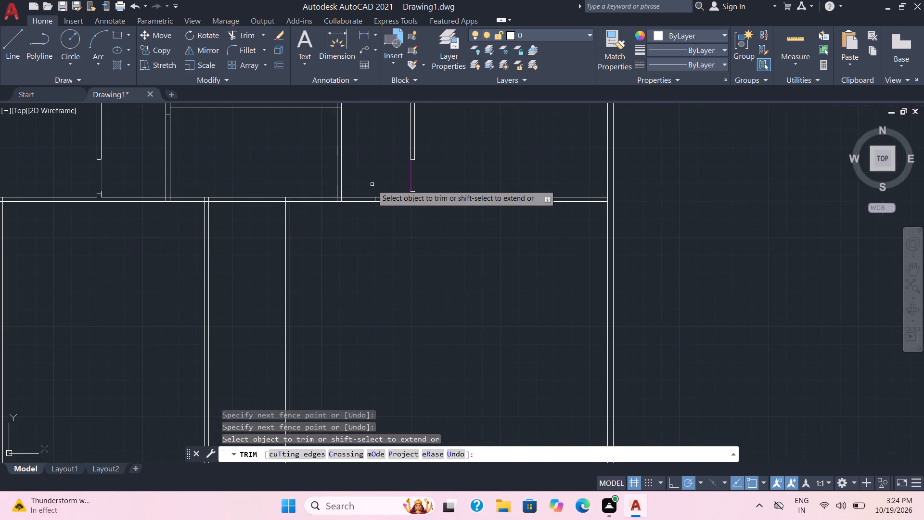
scroll(384, 165, up, 3)
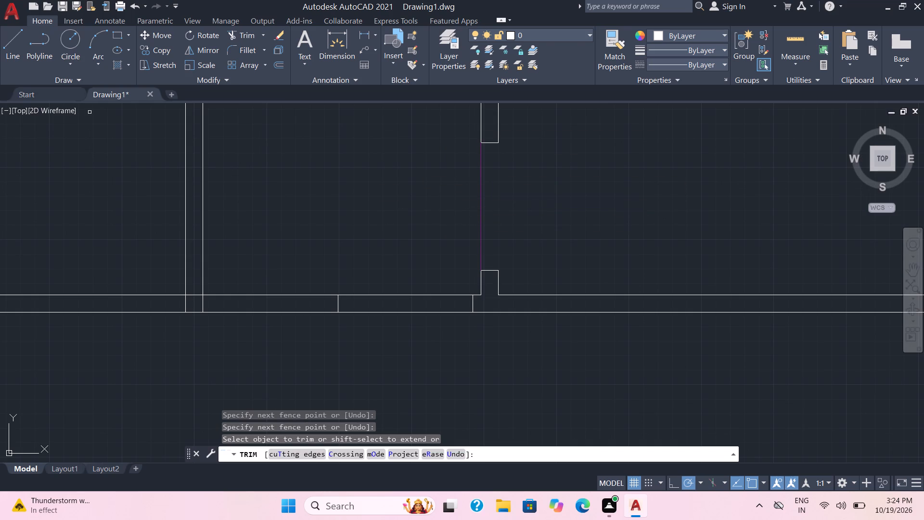
key(Escape)
Review the whole floor plan, from the northern rooms down to the southern exterior wall.
scroll(339, 199, down, 1)
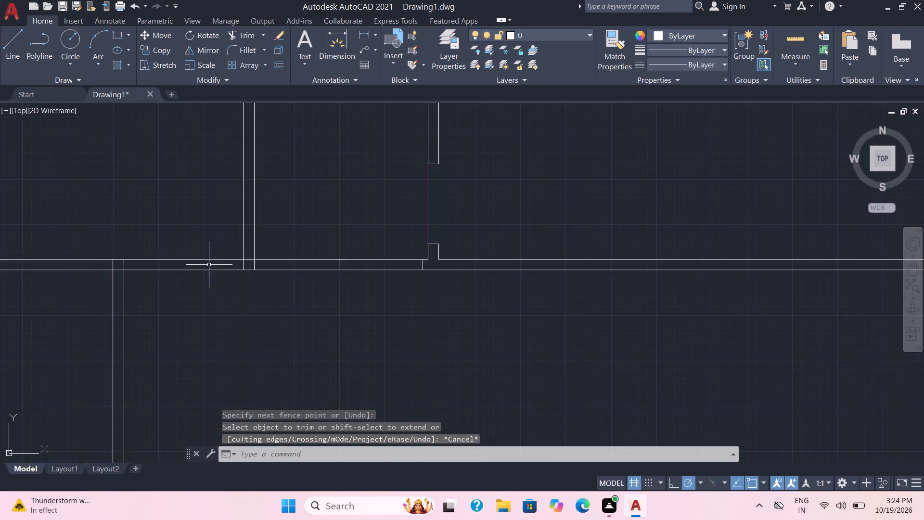
scroll(209, 265, up, 1)
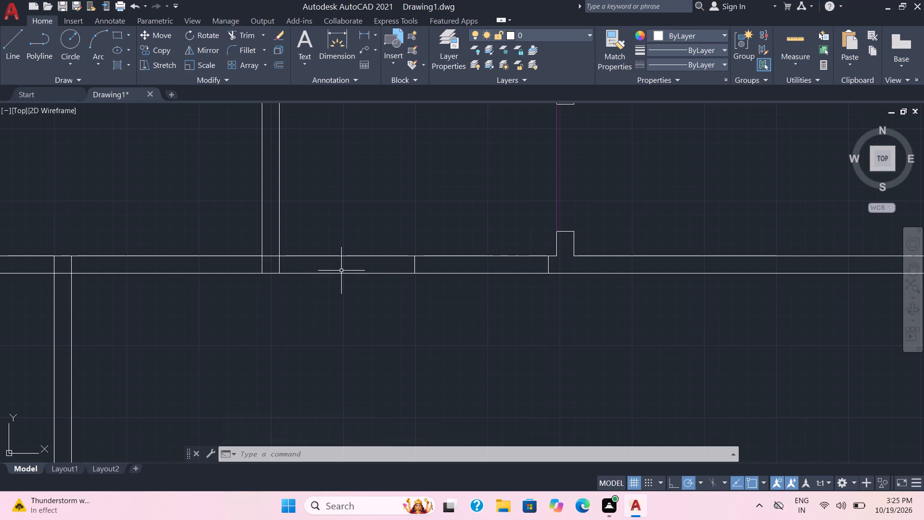
scroll(344, 246, down, 4)
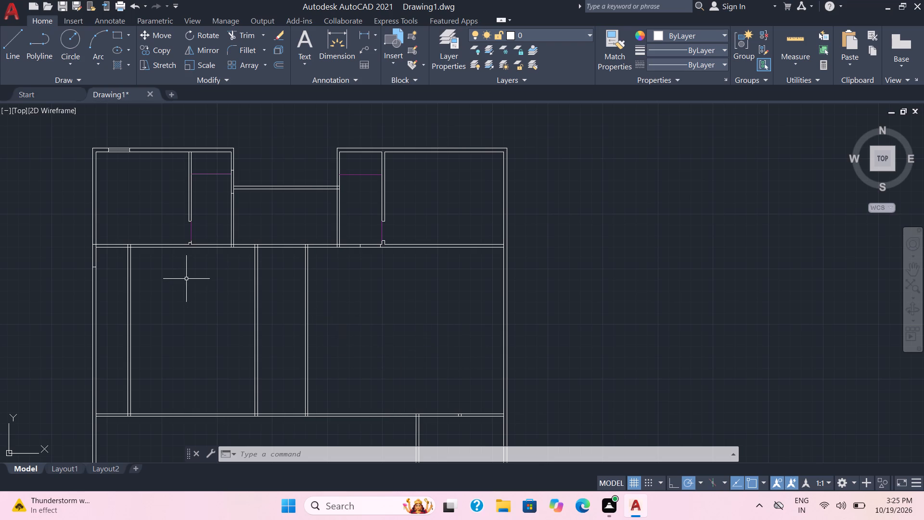
middle_drag(135, 300, 193, 302)
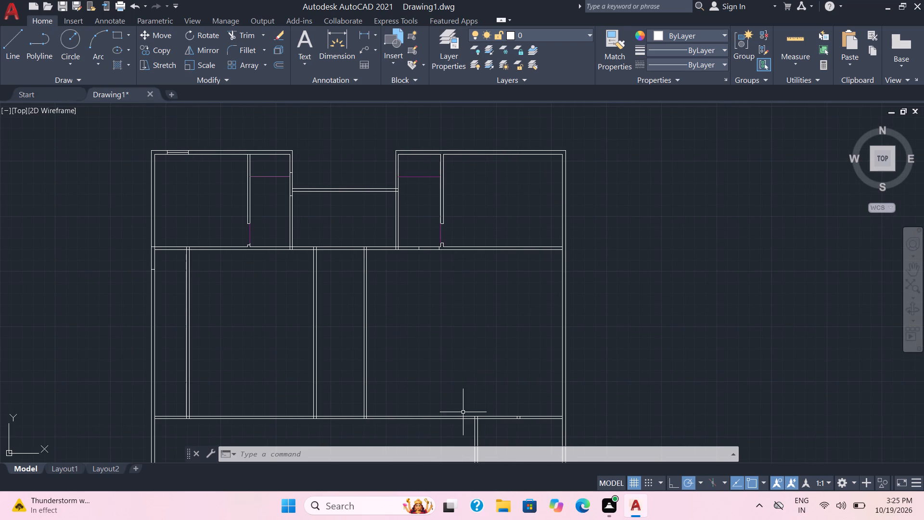
scroll(465, 412, down, 2)
middle_drag(437, 394, 399, 228)
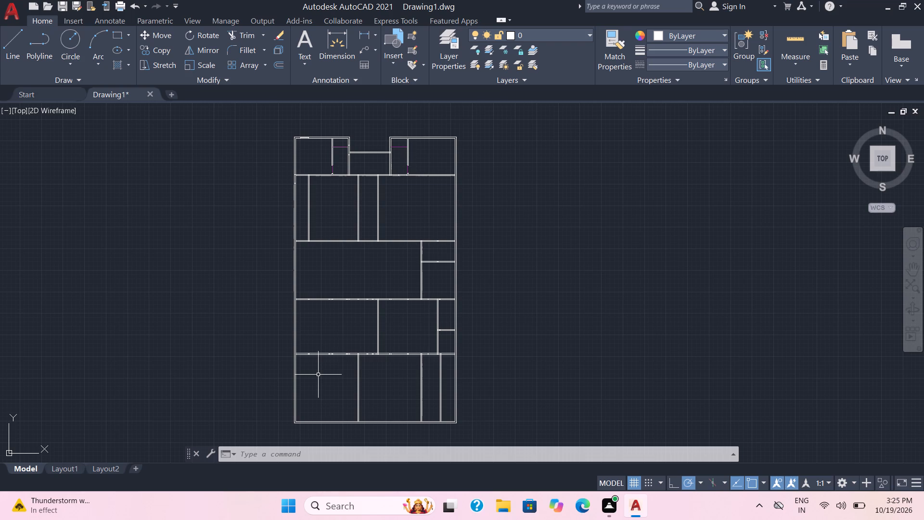
scroll(318, 375, down, 1)
scroll(318, 375, up, 3)
scroll(318, 375, down, 2)
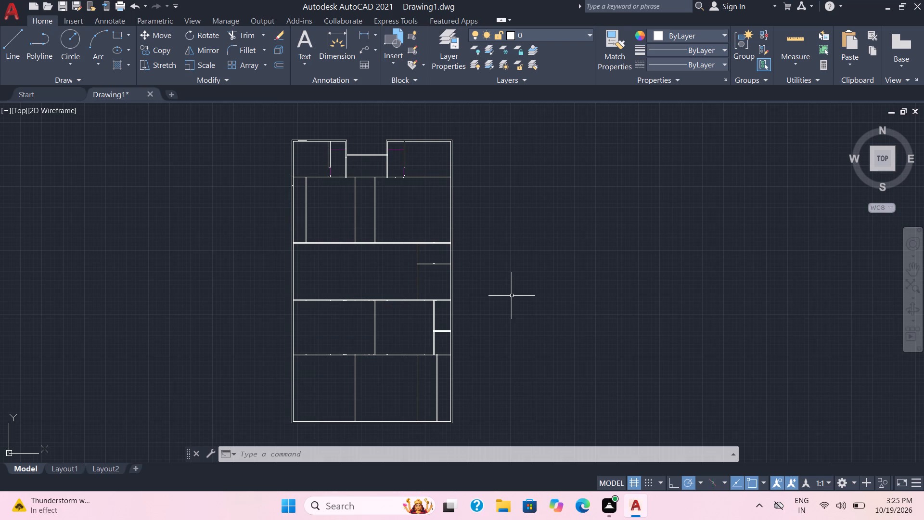
scroll(509, 299, down, 1)
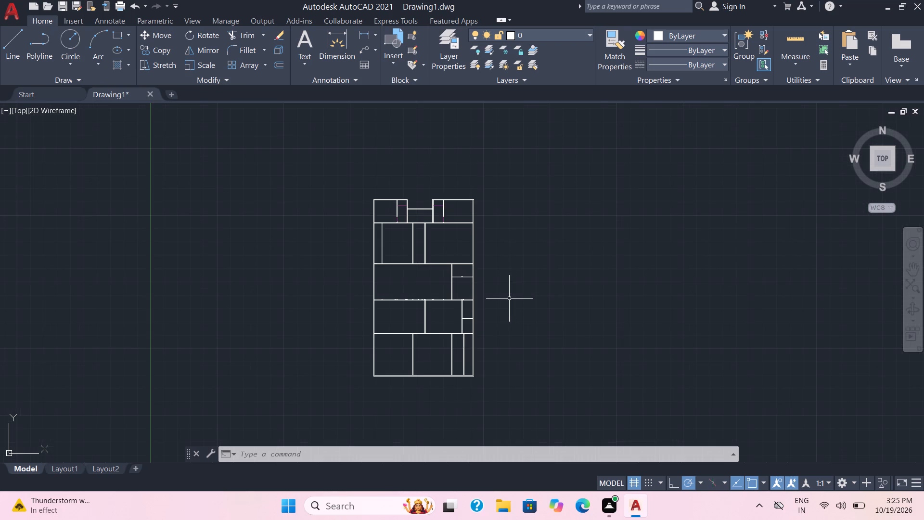
scroll(497, 312, up, 1)
middle_drag(442, 381, 264, 312)
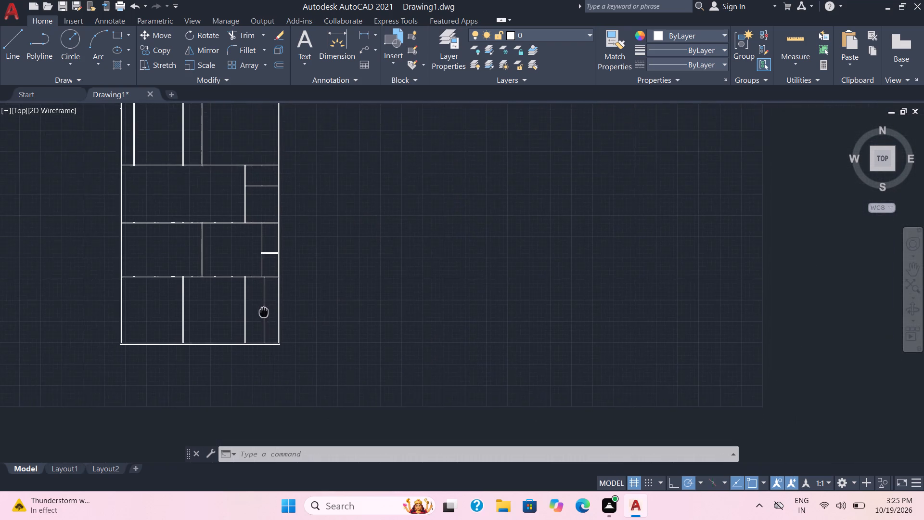
middle_drag(264, 312, 363, 352)
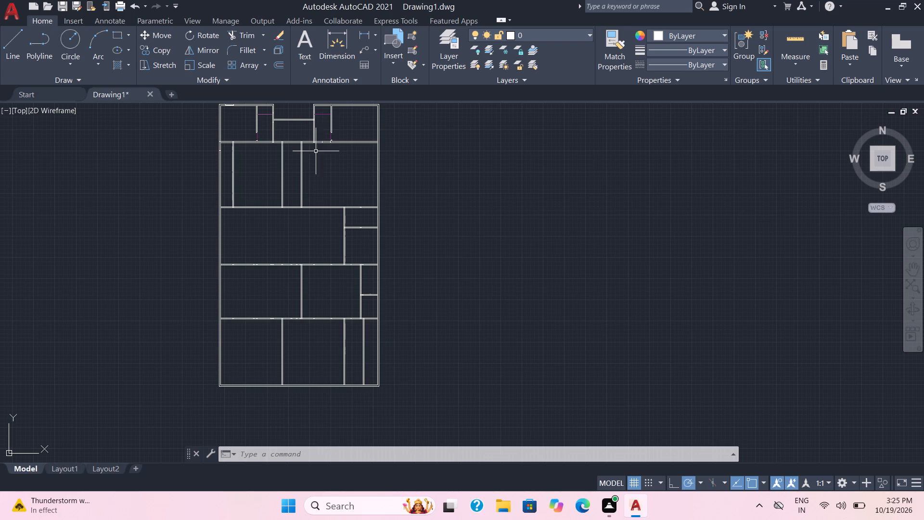
Set the colour of both horizontal wall lines linking the two northern room blocks to purple 147,39,143.
scroll(333, 151, up, 2)
middle_drag(338, 152, 338, 329)
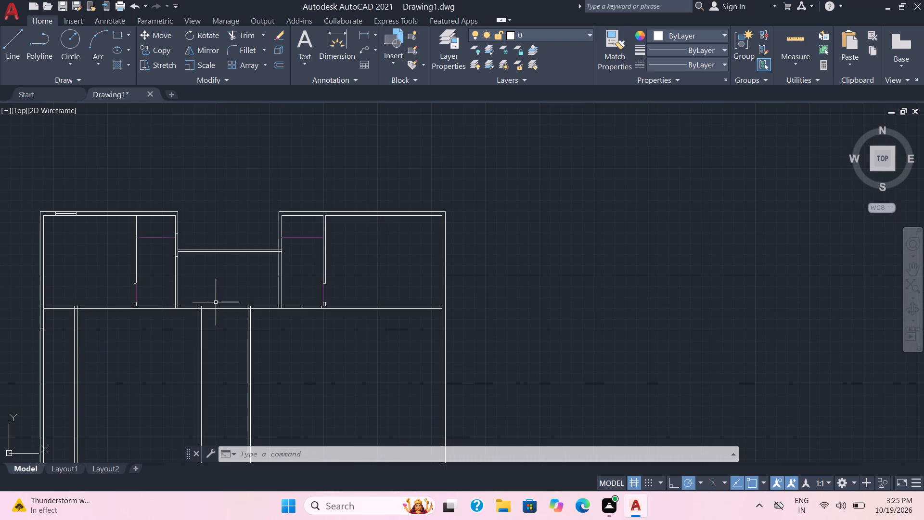
middle_drag(216, 302, 315, 227)
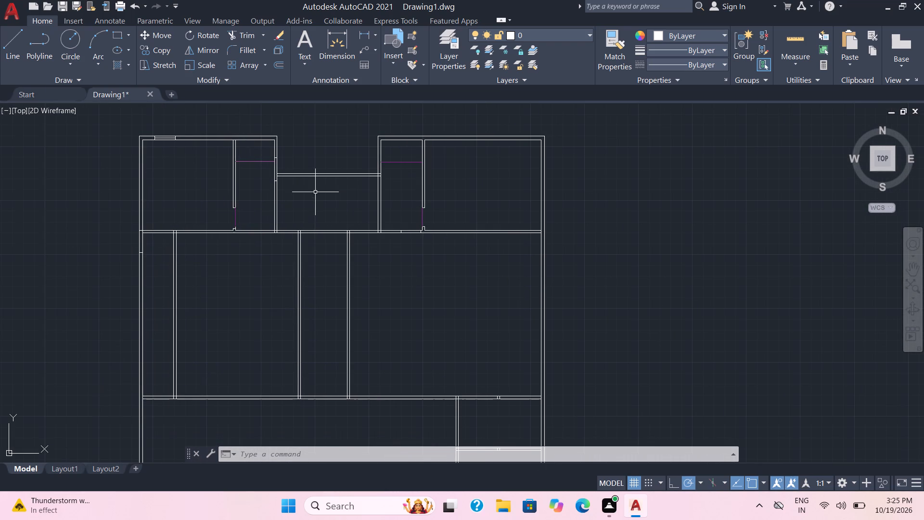
scroll(330, 154, up, 2)
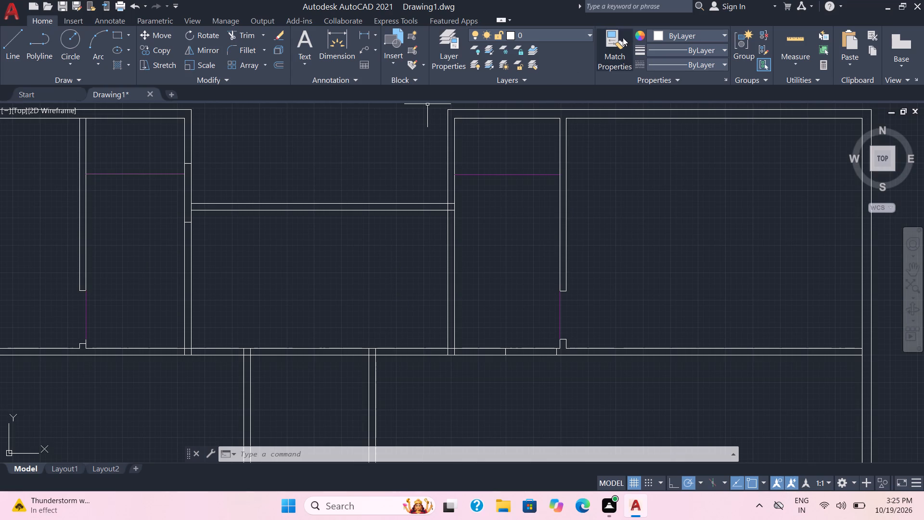
click(671, 33)
click(349, 203)
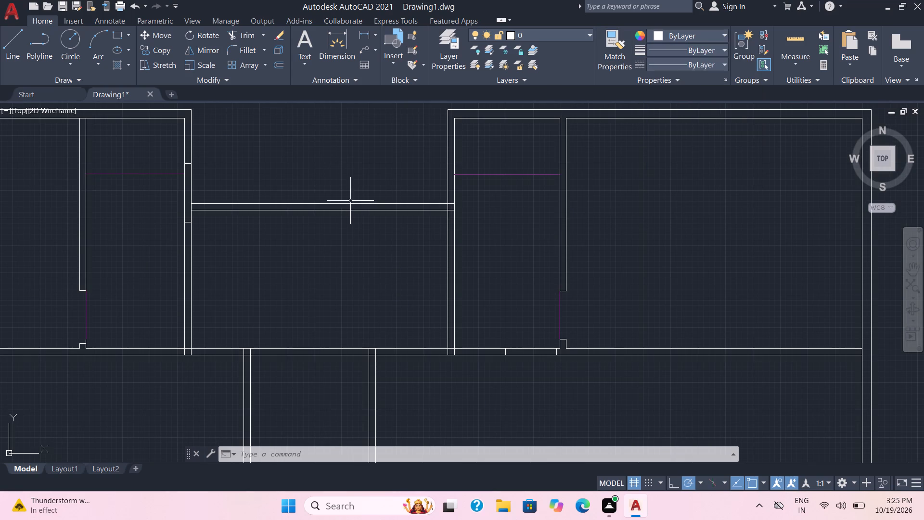
click(350, 201)
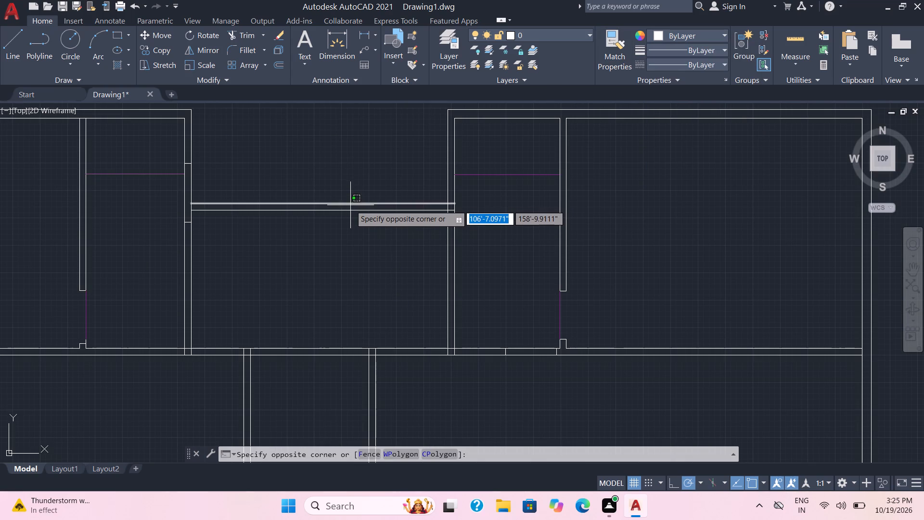
click(350, 205)
click(350, 209)
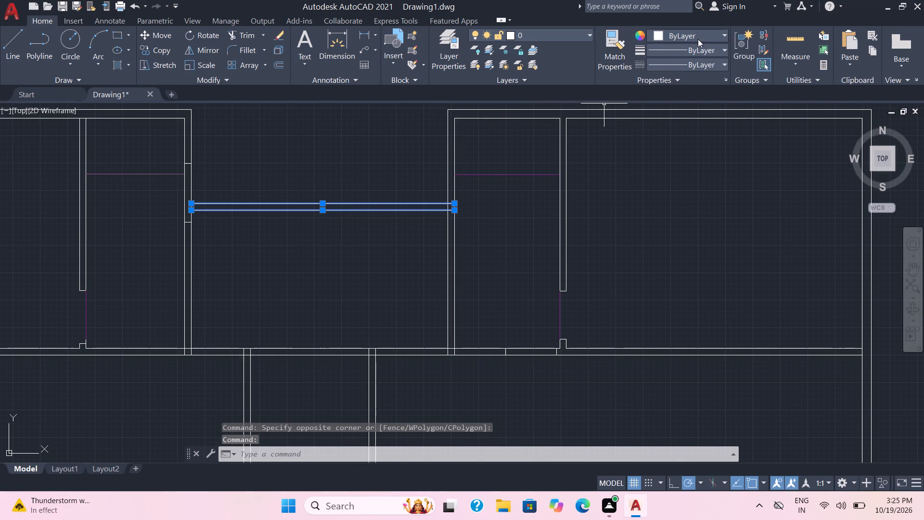
click(699, 37)
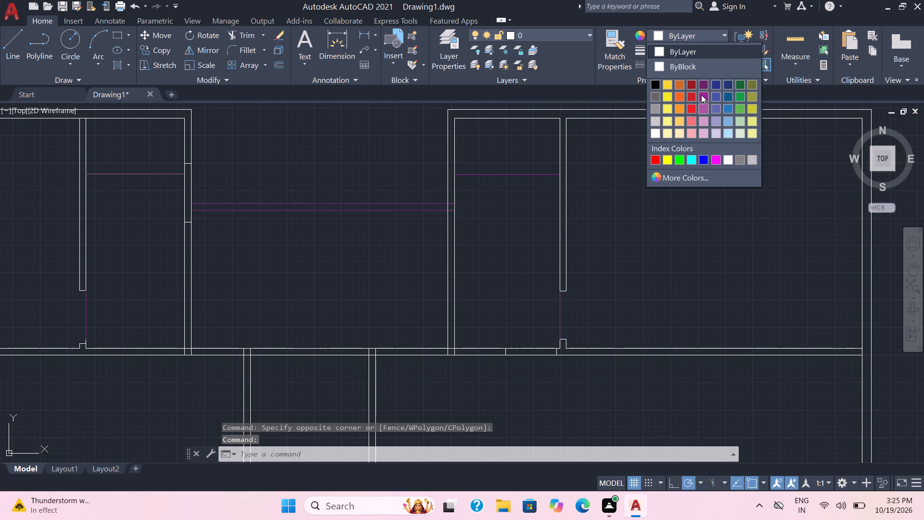
click(701, 95)
click(346, 232)
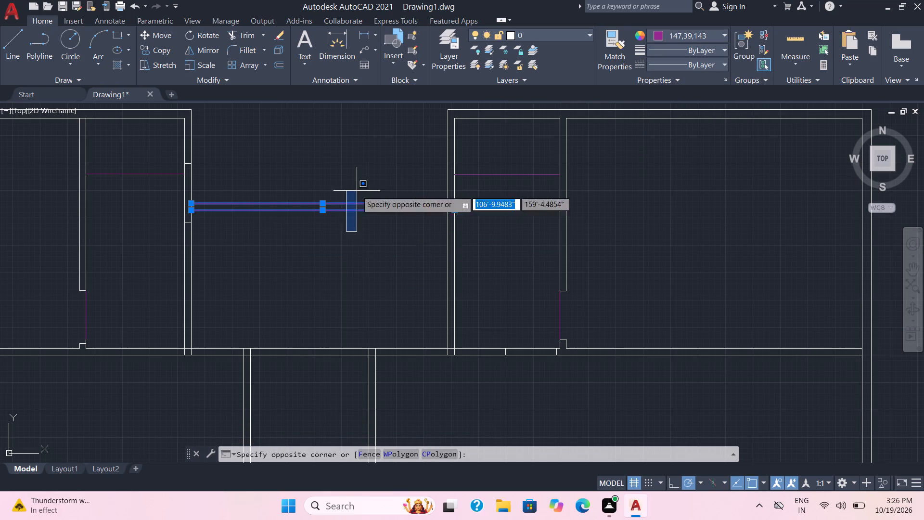
Clear the selection of the two purple lines linking the northern room blocks.
key(Escape)
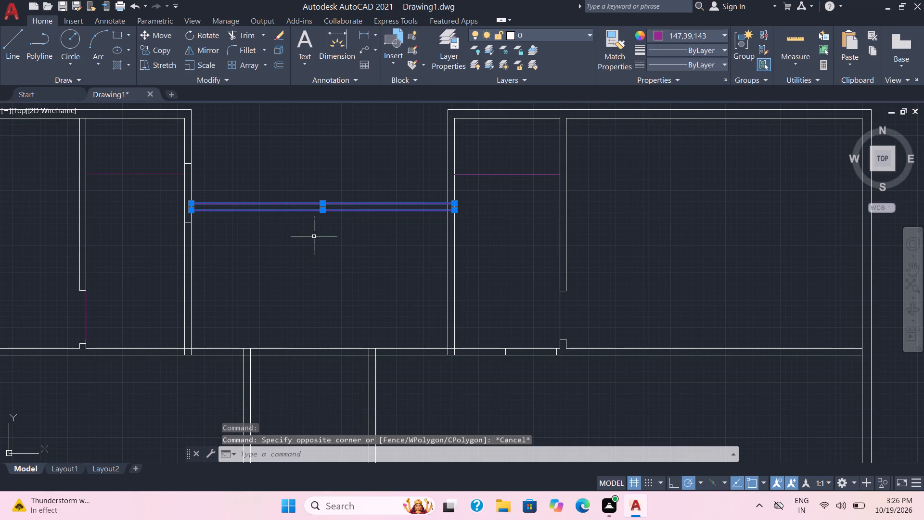
click(331, 252)
right_click(265, 170)
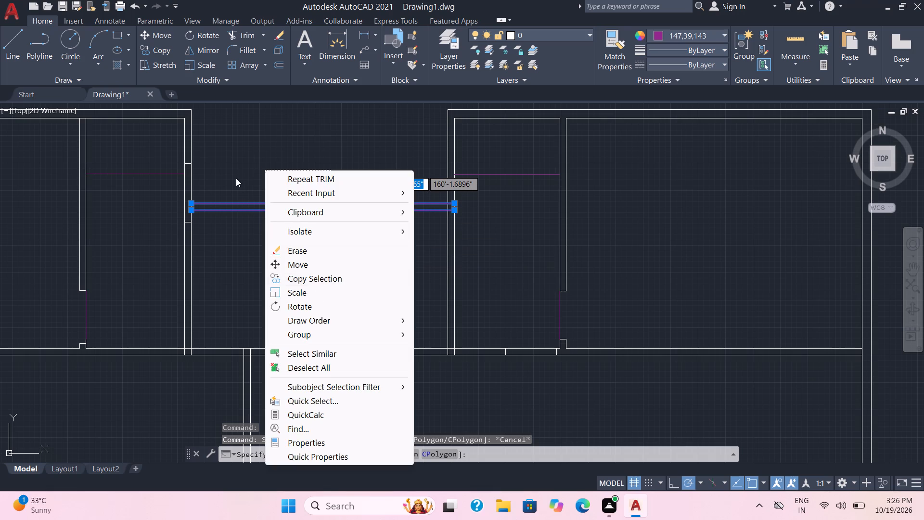
click(231, 167)
key(Escape)
key(grave)
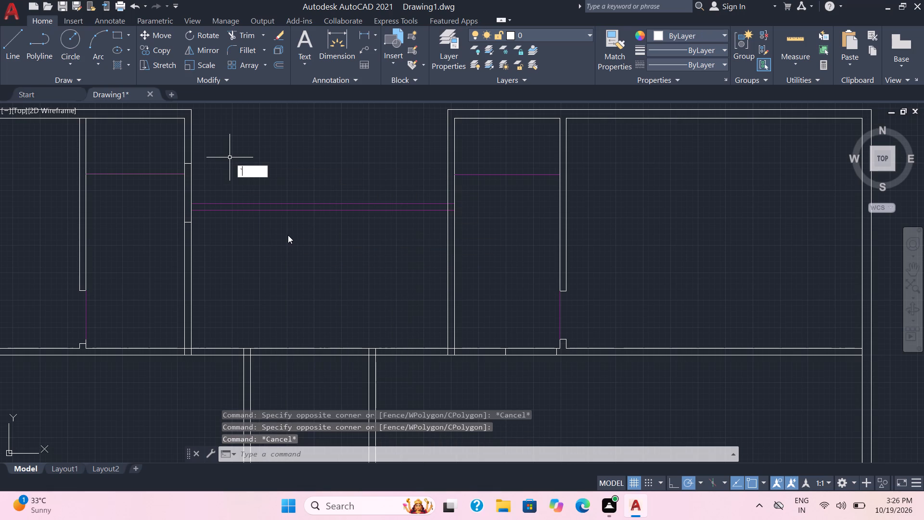
key(Escape)
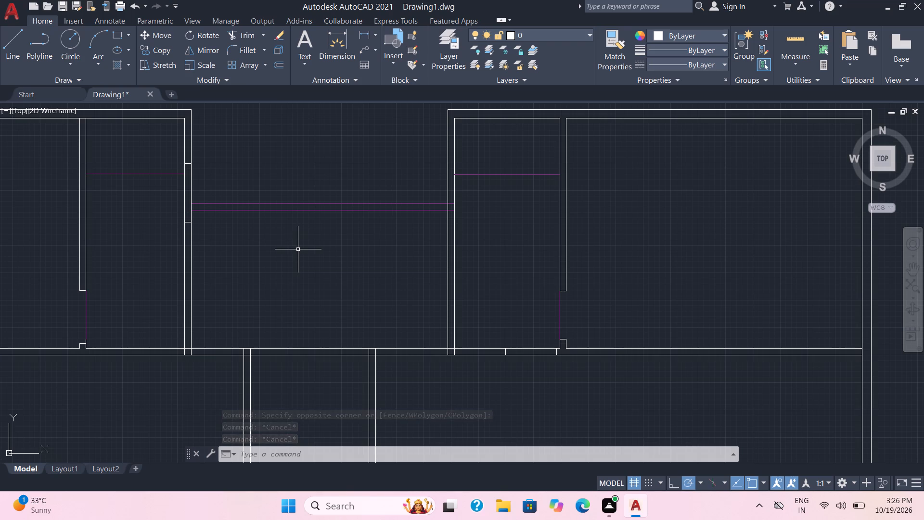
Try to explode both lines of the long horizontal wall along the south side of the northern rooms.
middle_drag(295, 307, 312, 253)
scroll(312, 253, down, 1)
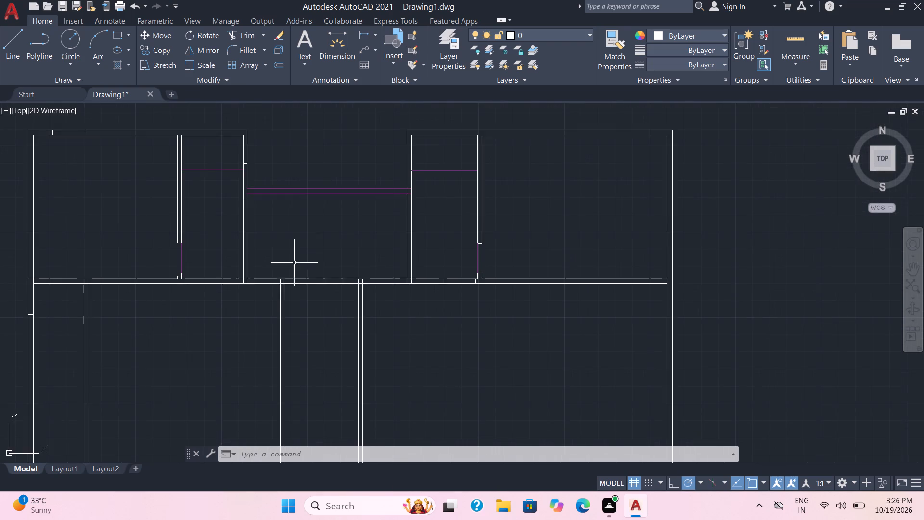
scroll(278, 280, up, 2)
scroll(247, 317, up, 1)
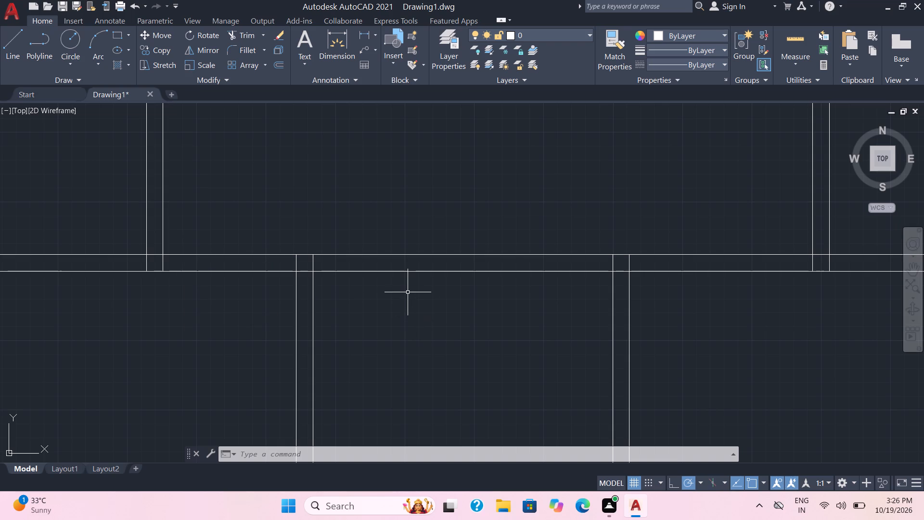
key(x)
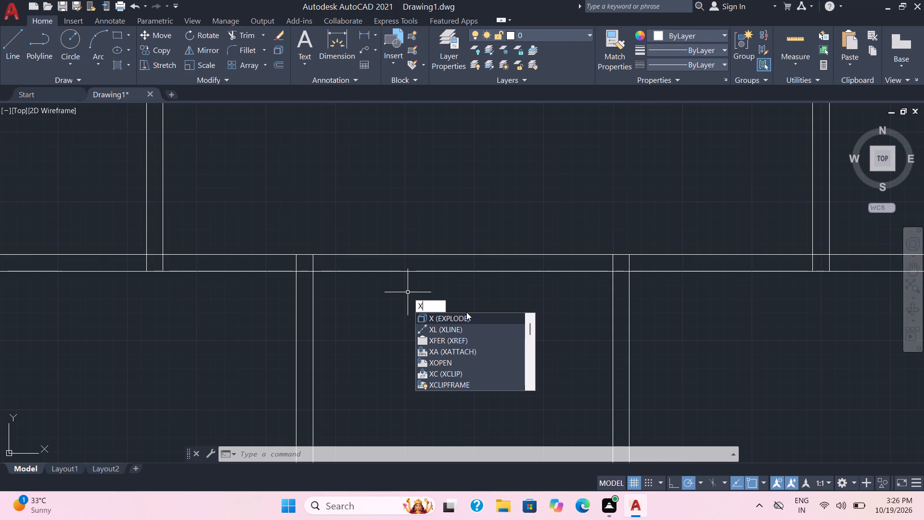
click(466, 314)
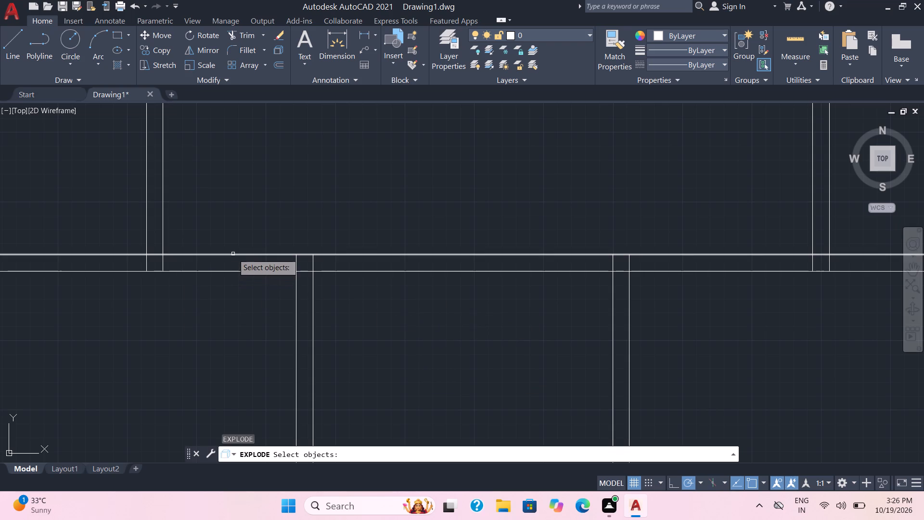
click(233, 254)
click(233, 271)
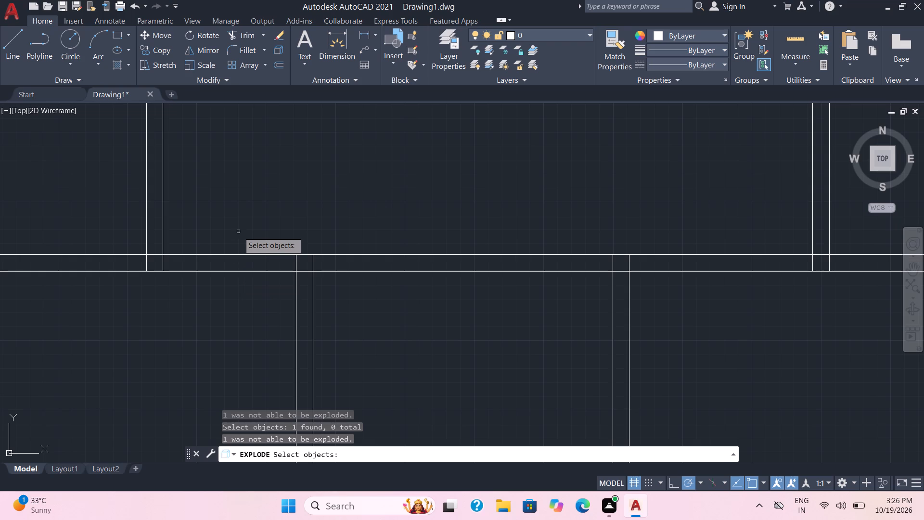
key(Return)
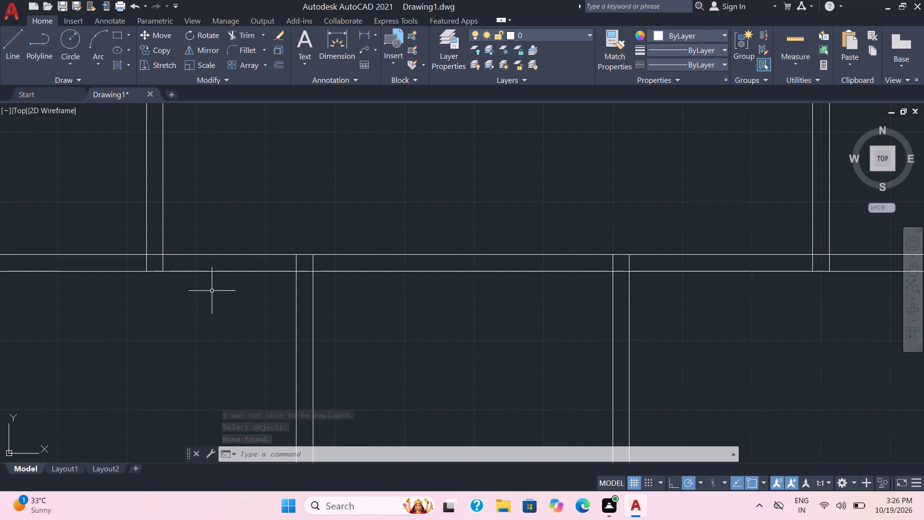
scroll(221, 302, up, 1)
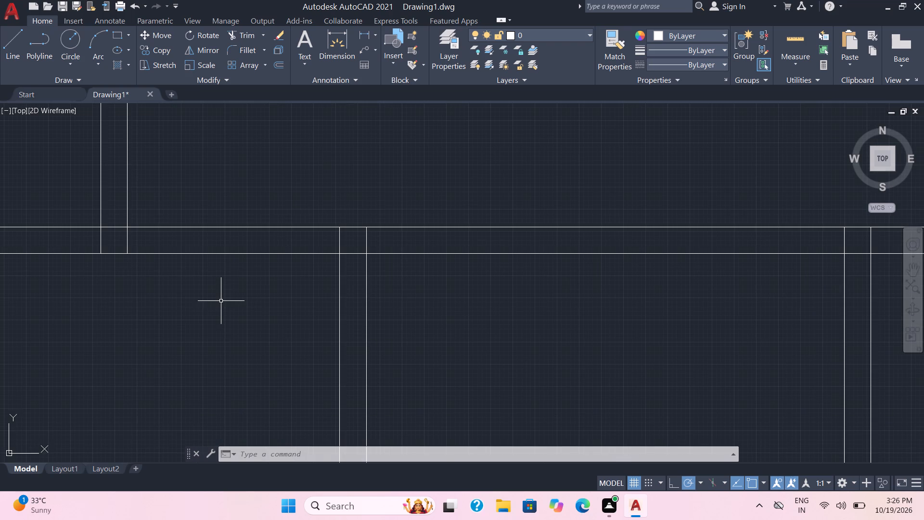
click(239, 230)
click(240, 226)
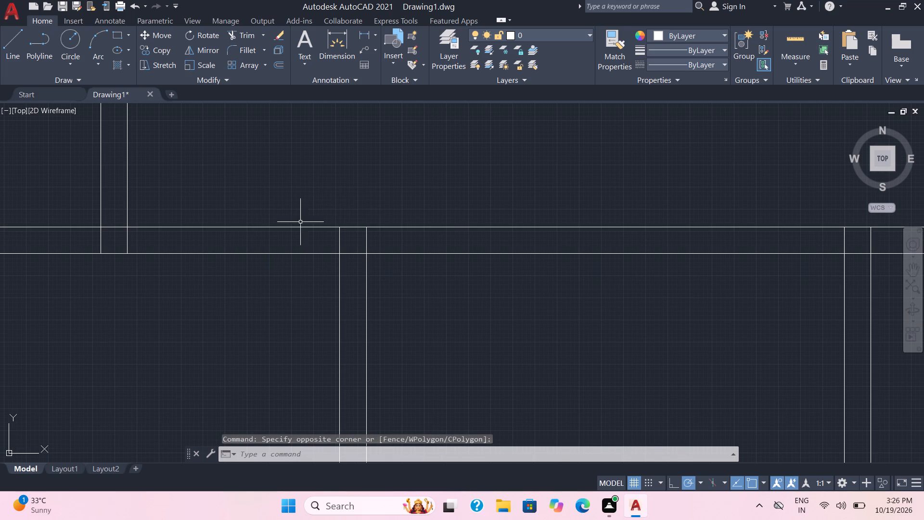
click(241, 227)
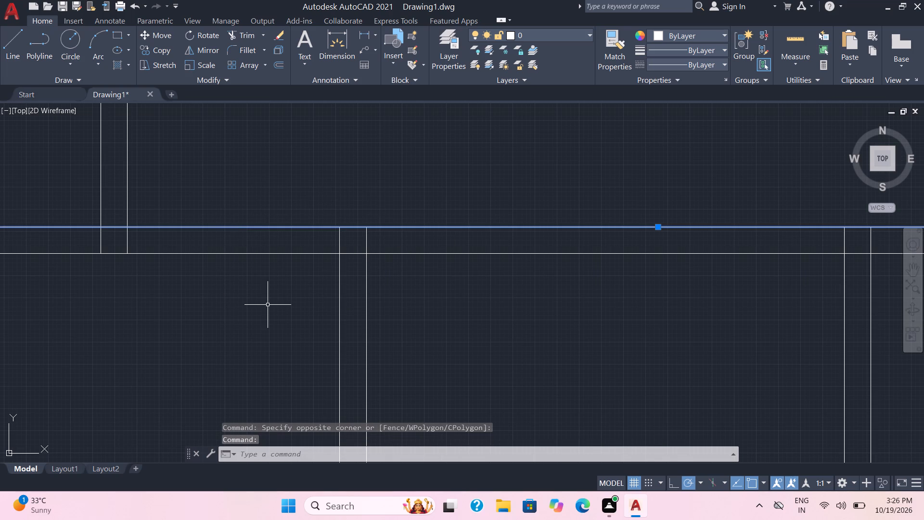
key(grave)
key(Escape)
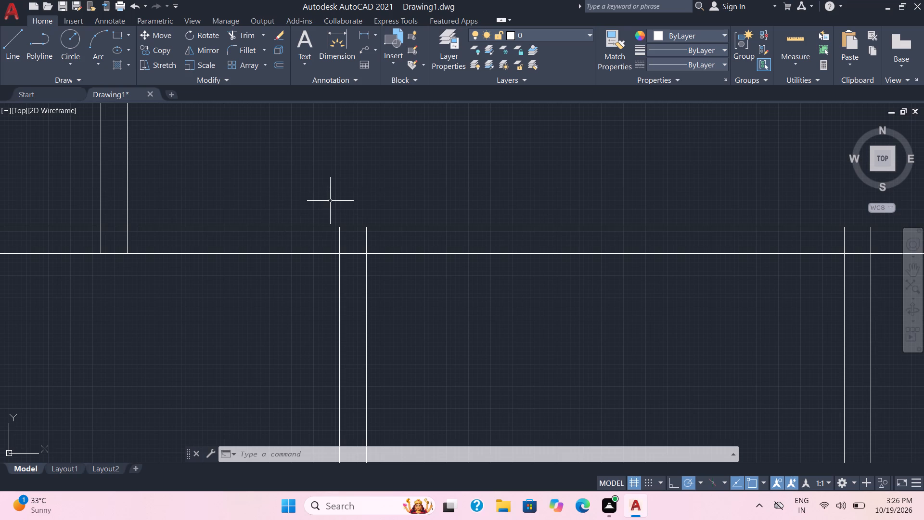
Examine how the horizontal wall's two lines run between the jamb lines beside the northeastern door, selecting each and clearing the selection.
scroll(331, 200, down, 1)
scroll(462, 330, down, 2)
middle_drag(462, 330, 366, 242)
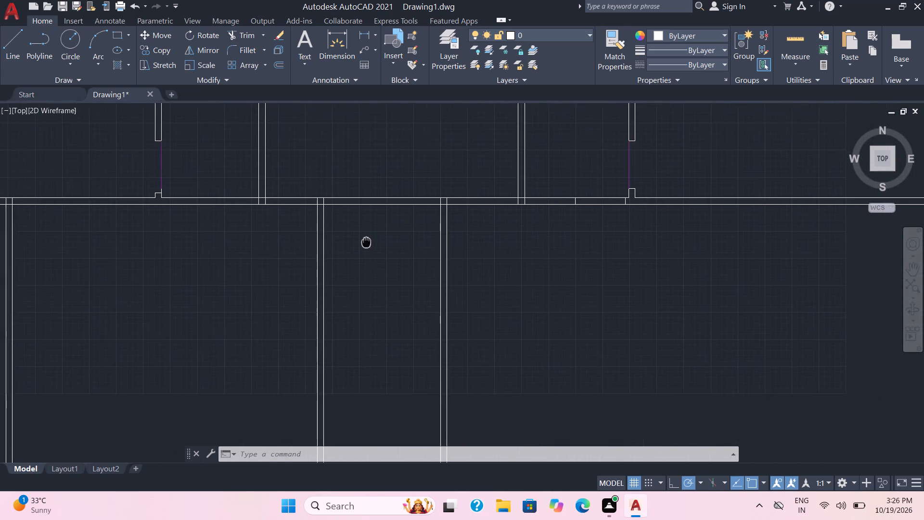
middle_drag(366, 242, 356, 233)
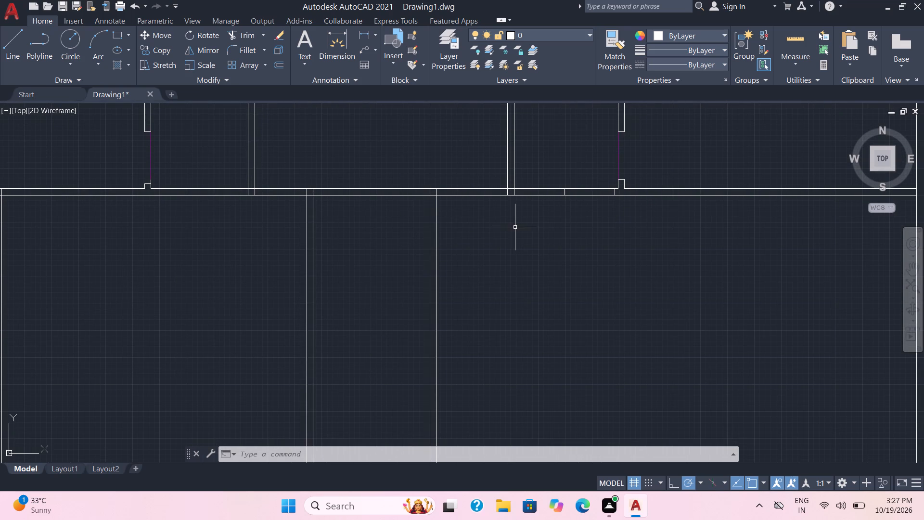
scroll(555, 196, up, 1)
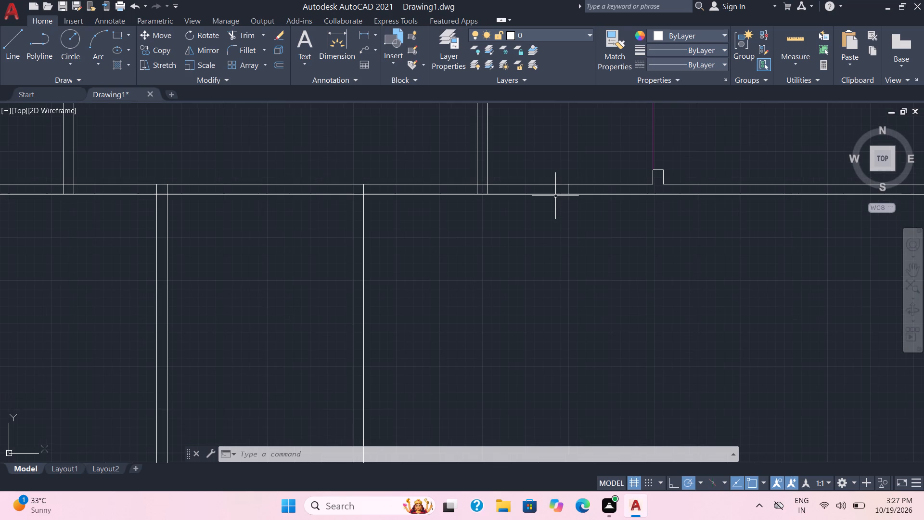
middle_drag(567, 221, 558, 237)
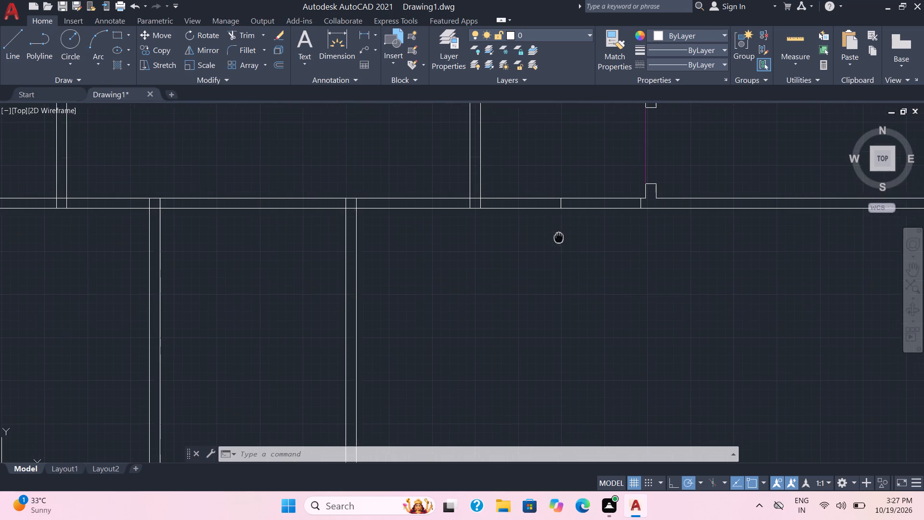
middle_drag(558, 237, 554, 245)
middle_drag(570, 236, 566, 246)
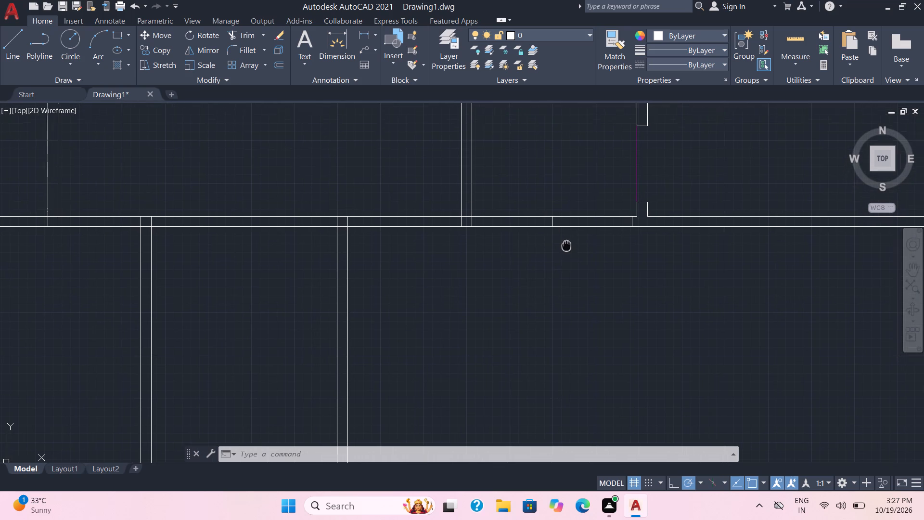
middle_drag(566, 246, 555, 259)
scroll(553, 259, up, 2)
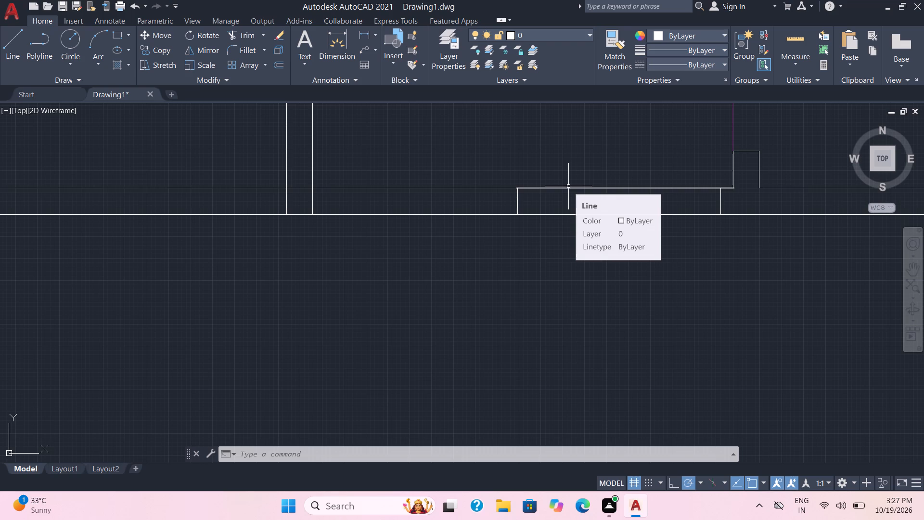
click(568, 186)
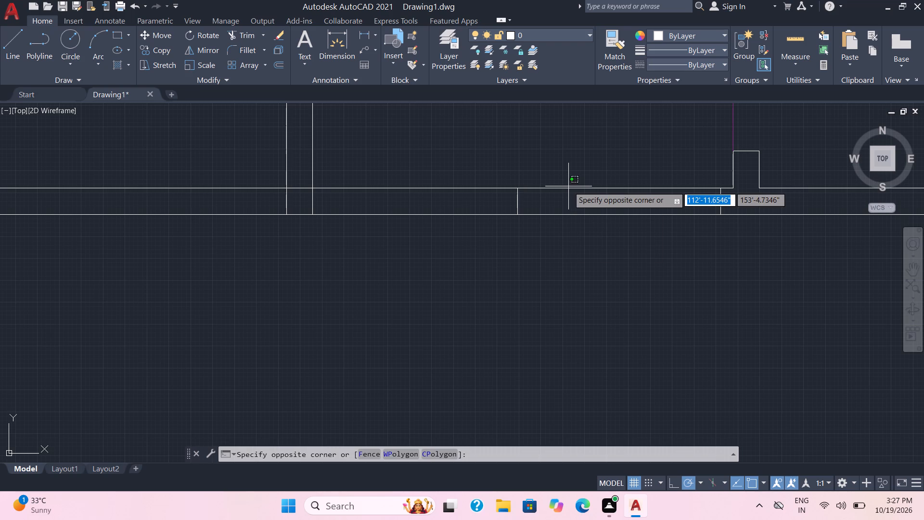
click(569, 187)
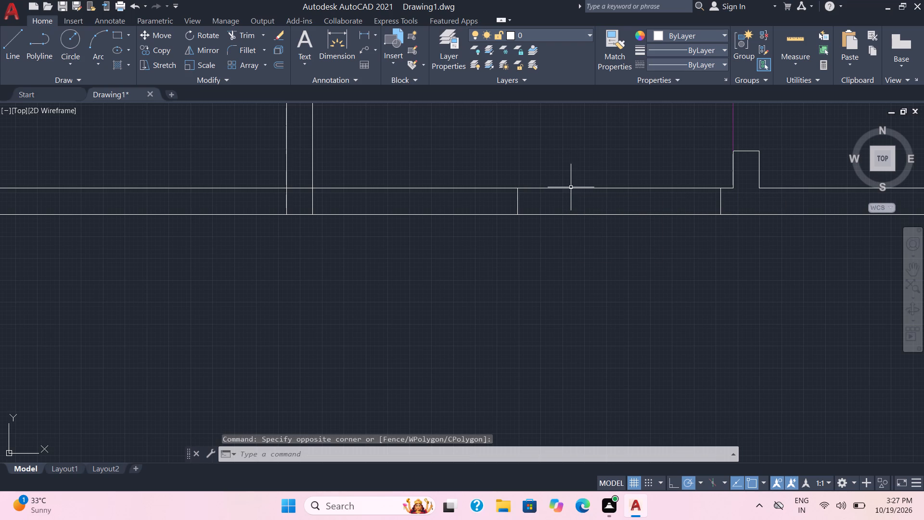
click(571, 189)
click(576, 215)
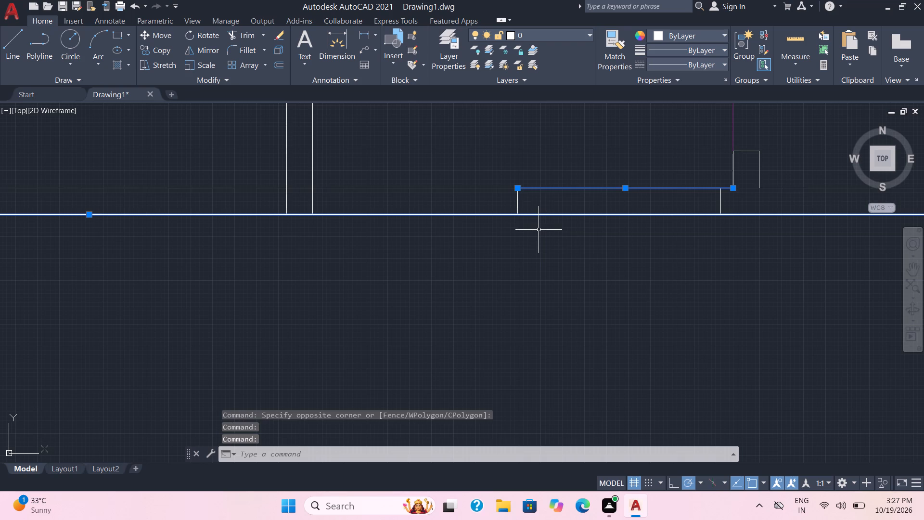
key(Escape)
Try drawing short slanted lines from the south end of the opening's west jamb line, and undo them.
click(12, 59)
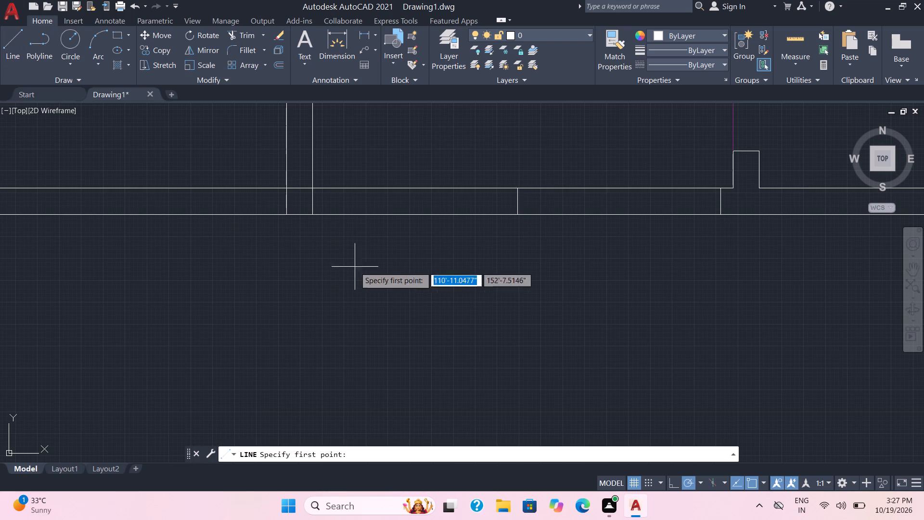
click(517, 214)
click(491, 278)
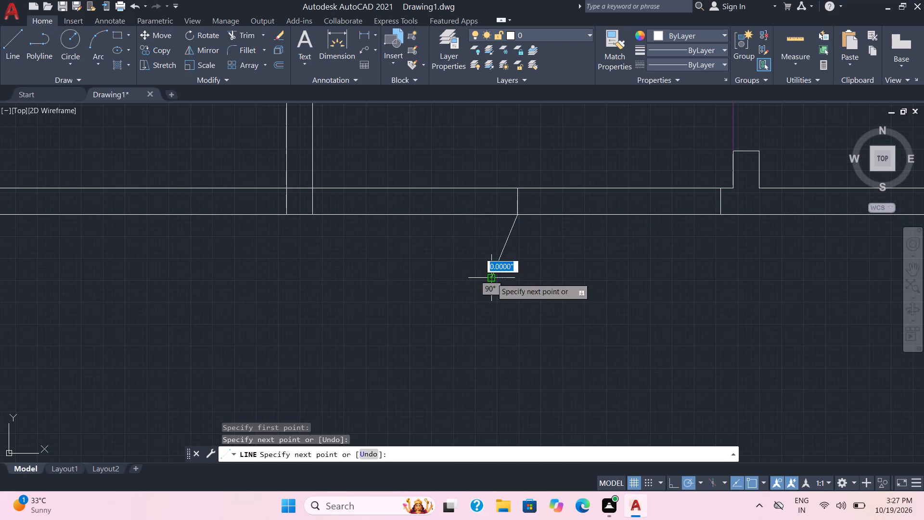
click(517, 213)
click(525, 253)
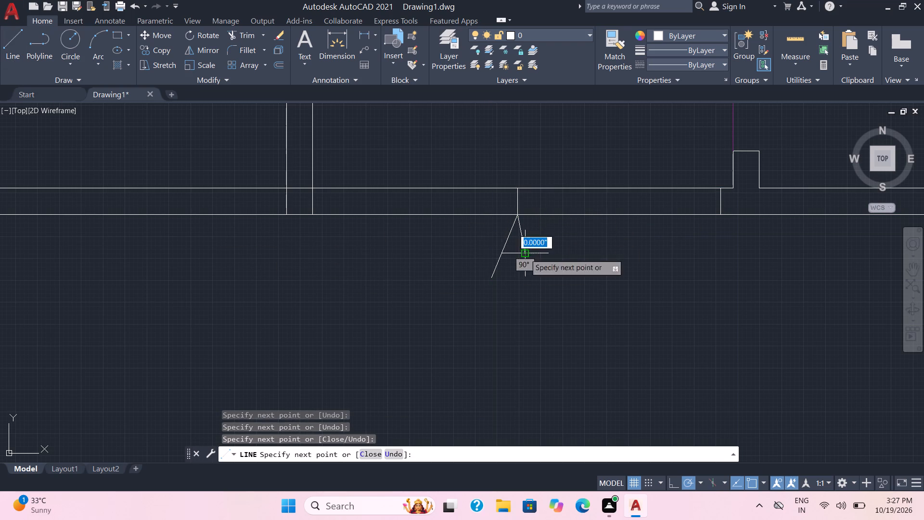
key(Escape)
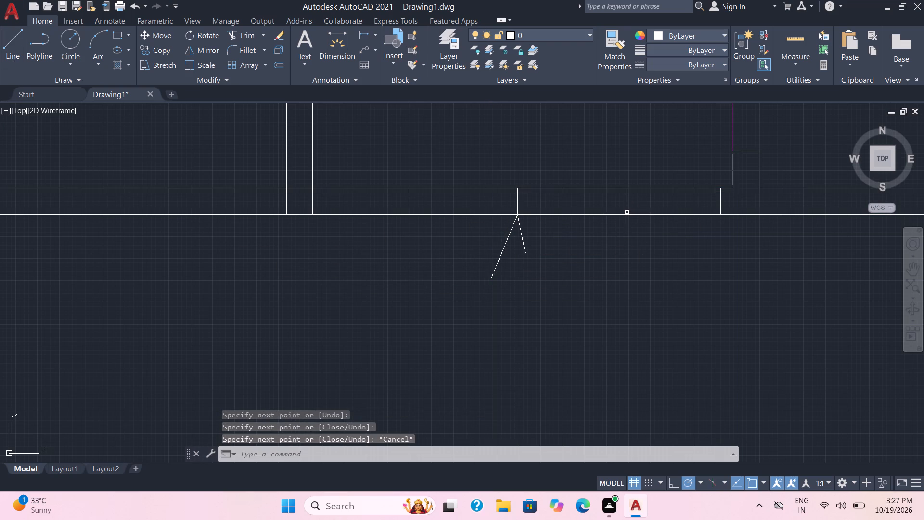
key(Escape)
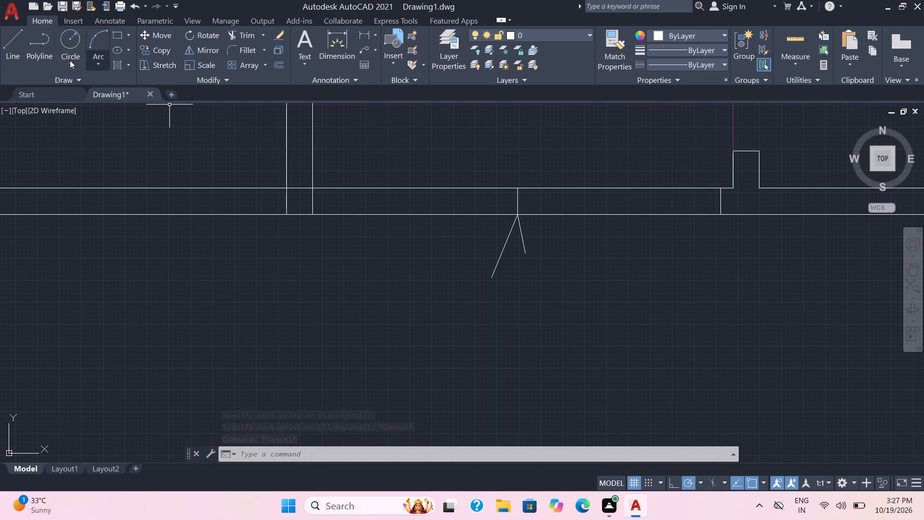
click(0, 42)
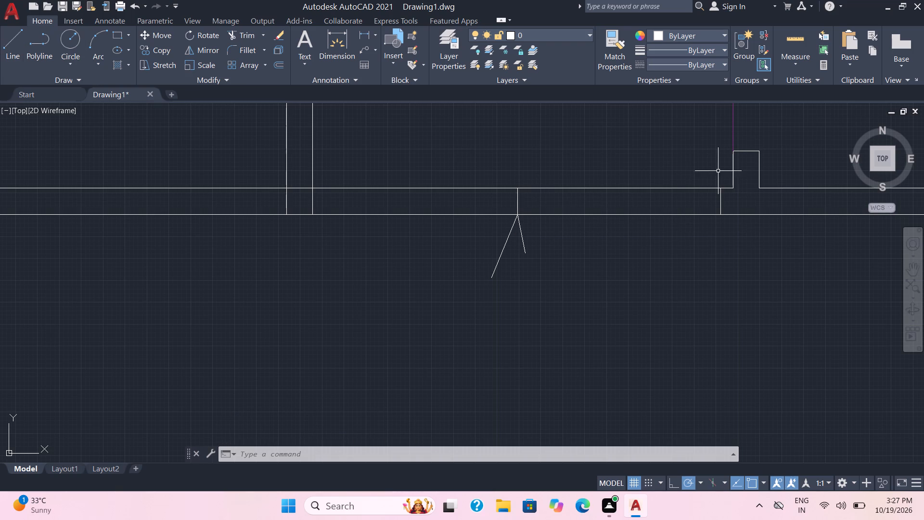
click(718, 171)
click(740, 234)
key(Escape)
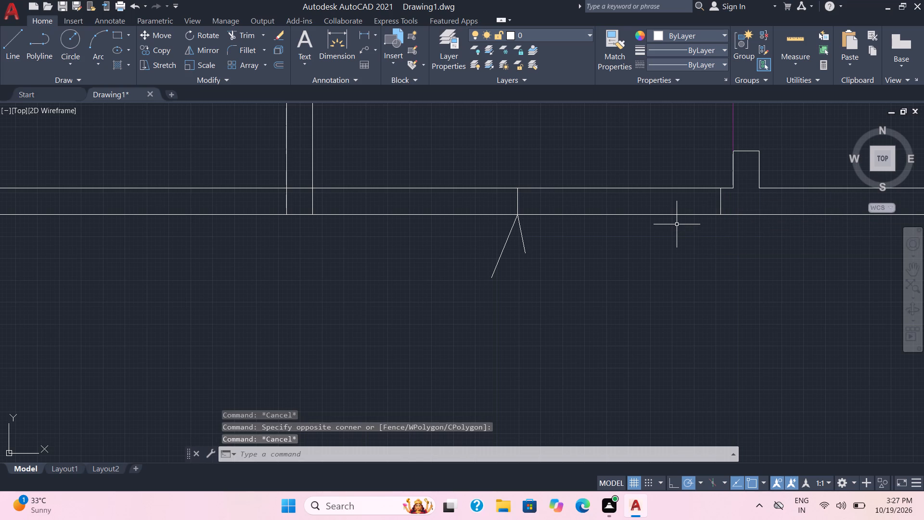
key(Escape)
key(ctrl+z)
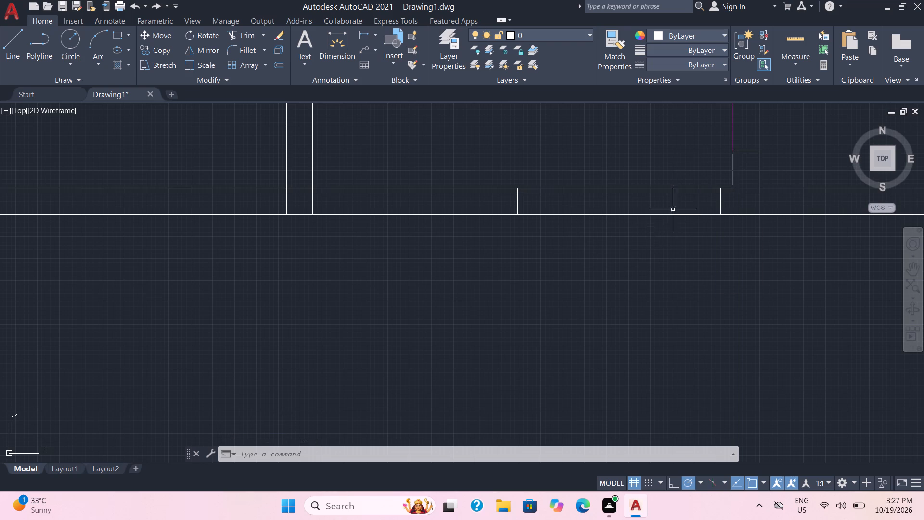
Trim both horizontal wall lines between the two jamb lines just west of the northeastern door to open the doorway.
scroll(697, 176, down, 2)
middle_drag(699, 177, 545, 259)
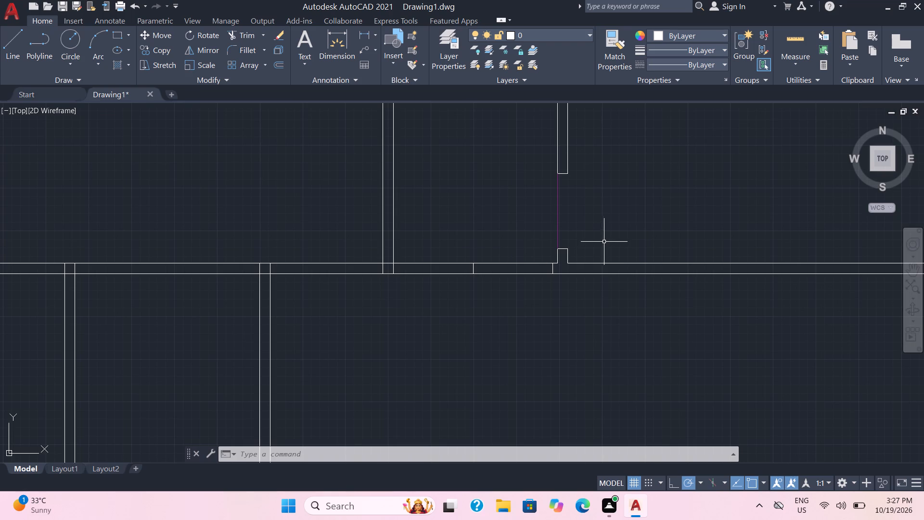
click(0, 42)
click(235, 37)
drag(497, 285, 495, 254)
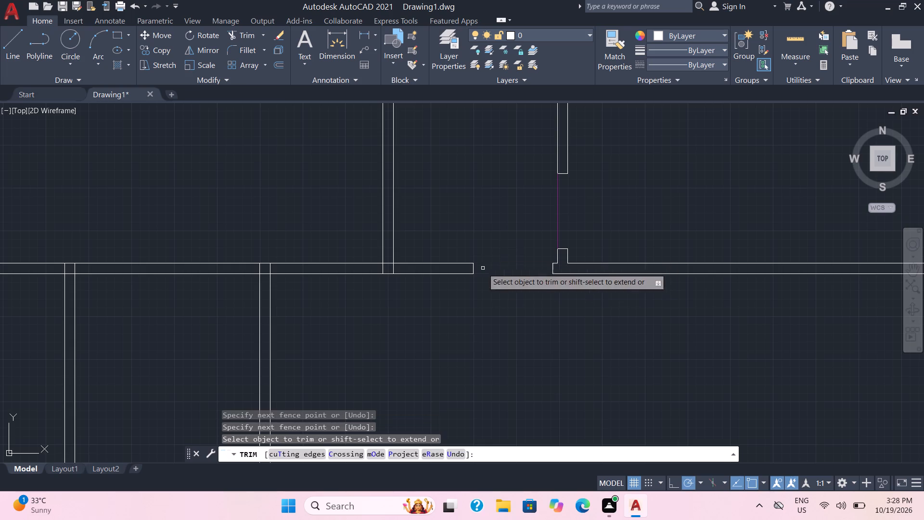
Draw a closed rectangle of lines across the wall opening just west of the northeastern door, joining the ends of both jamb lines.
click(8, 36)
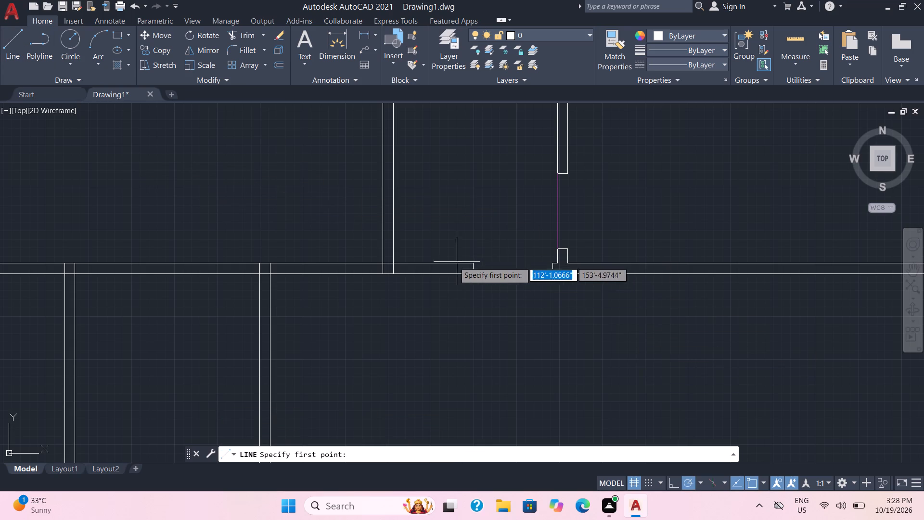
scroll(443, 260, up, 2)
click(516, 268)
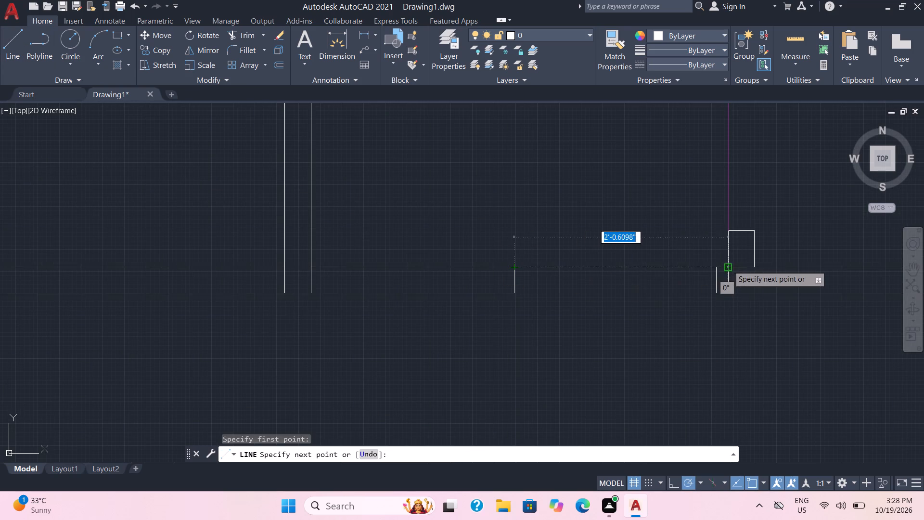
click(719, 266)
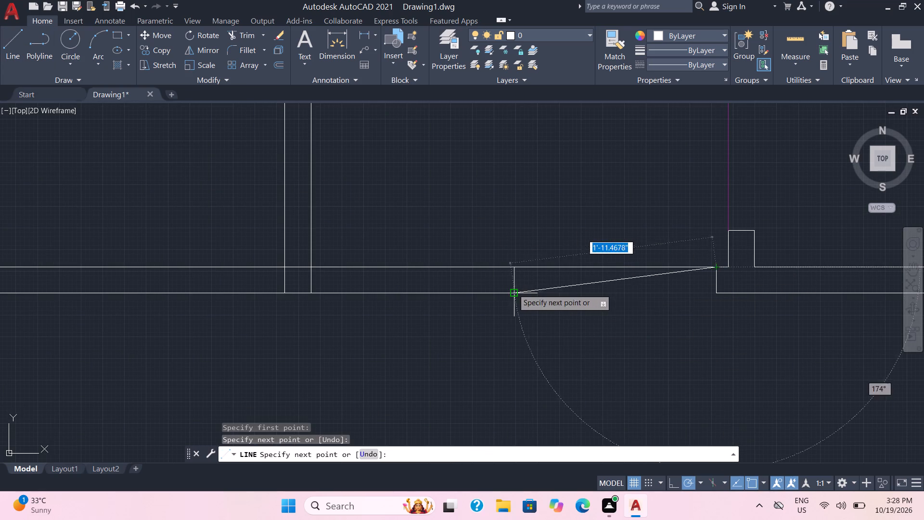
click(714, 296)
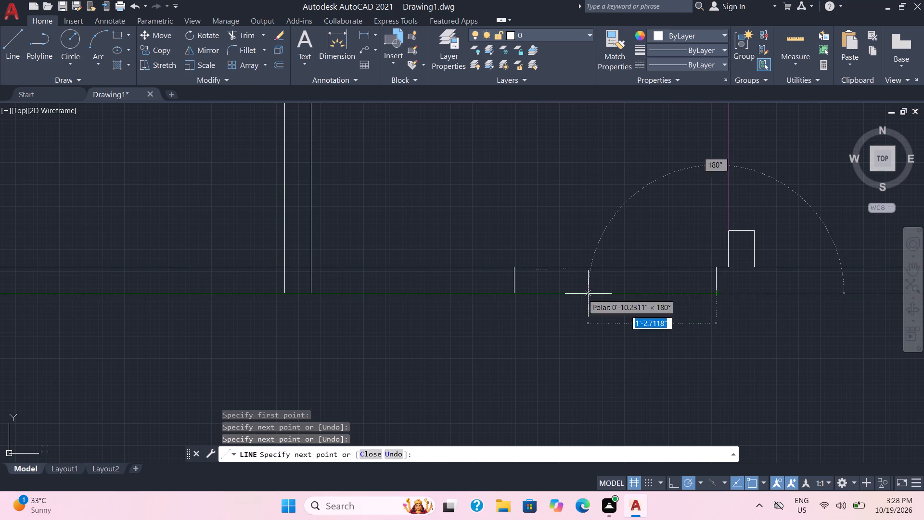
click(514, 290)
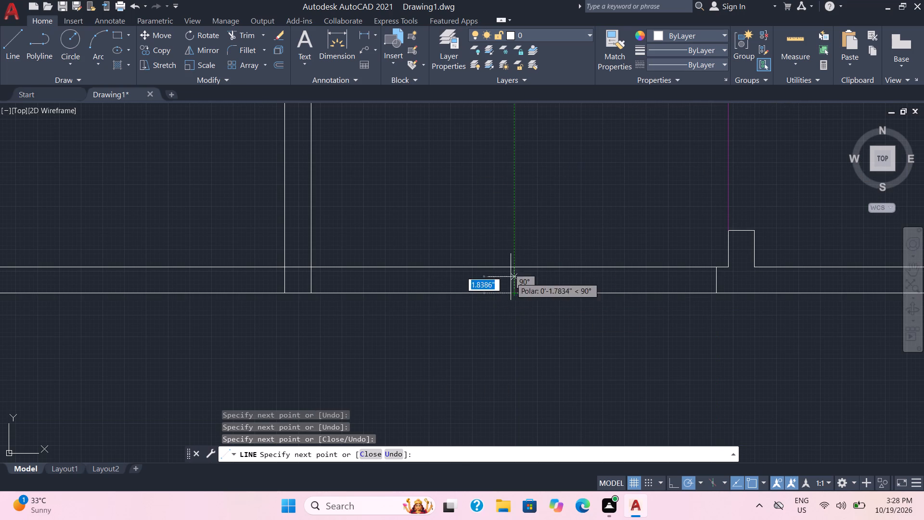
click(512, 272)
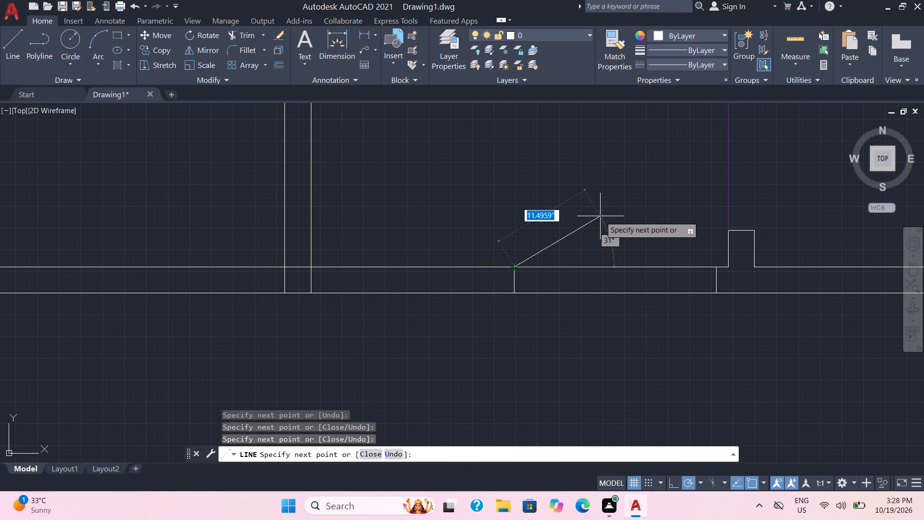
key(Escape)
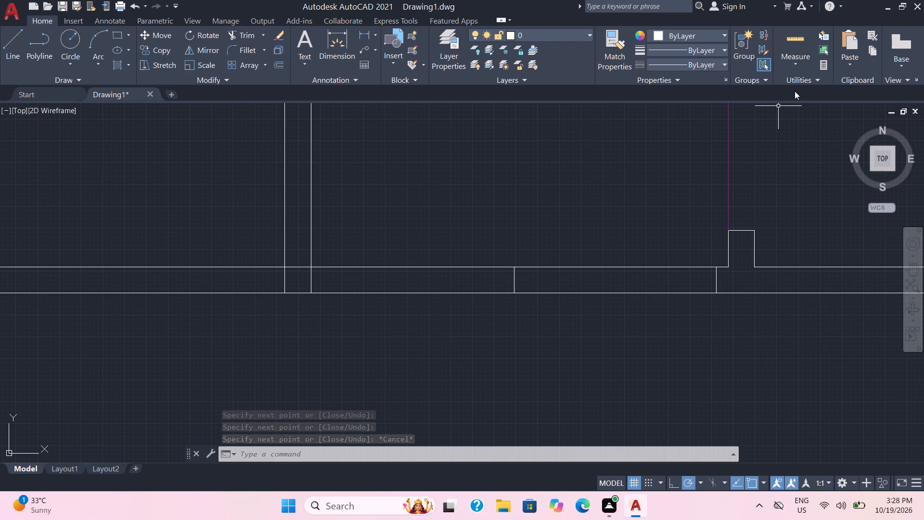
Recolour all four lines of the rectangle in the opening west of the northeastern door orange (248,153,30).
scroll(496, 286, up, 2)
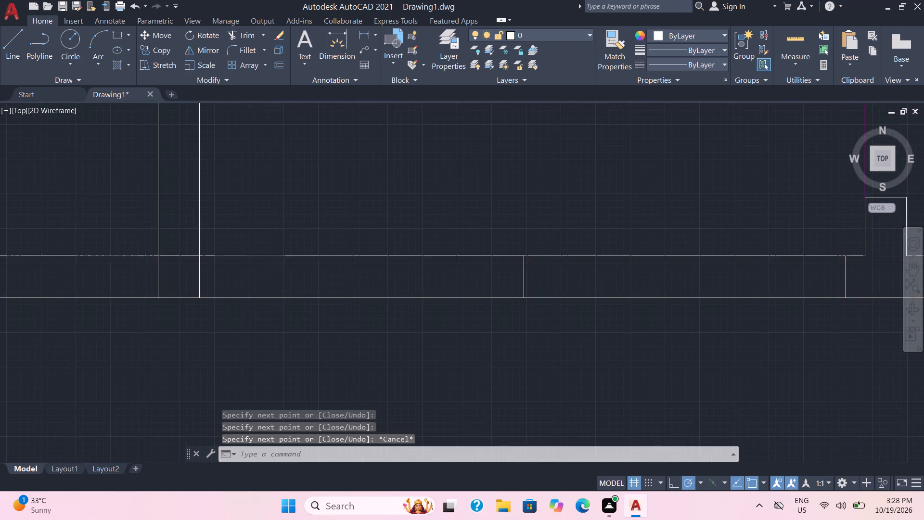
scroll(550, 291, down, 2)
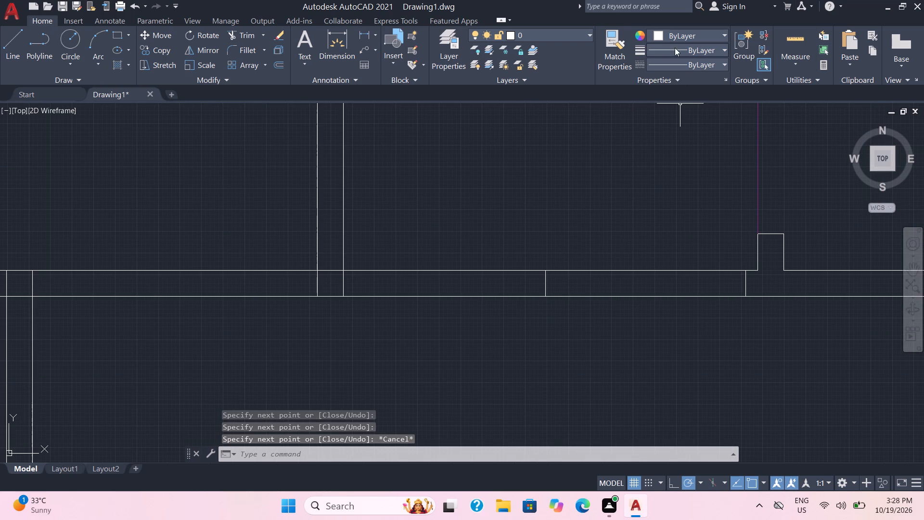
click(673, 39)
click(639, 277)
click(640, 268)
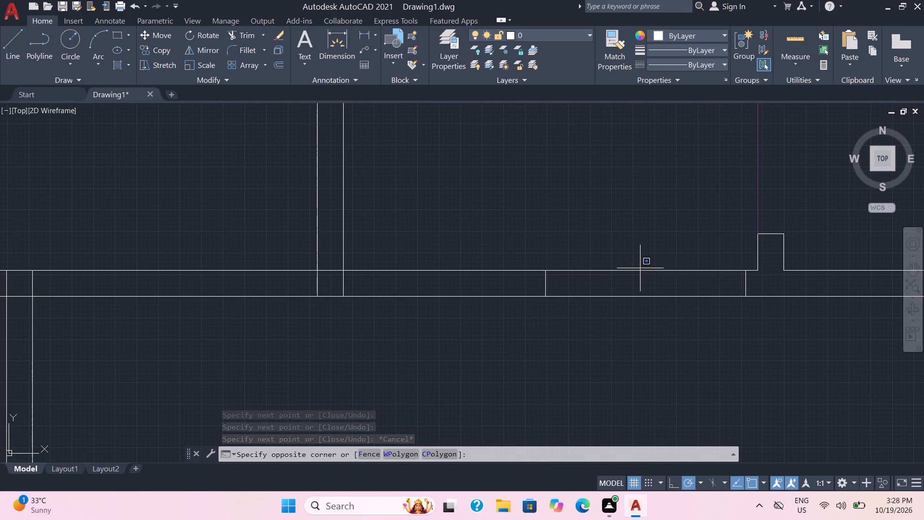
click(640, 273)
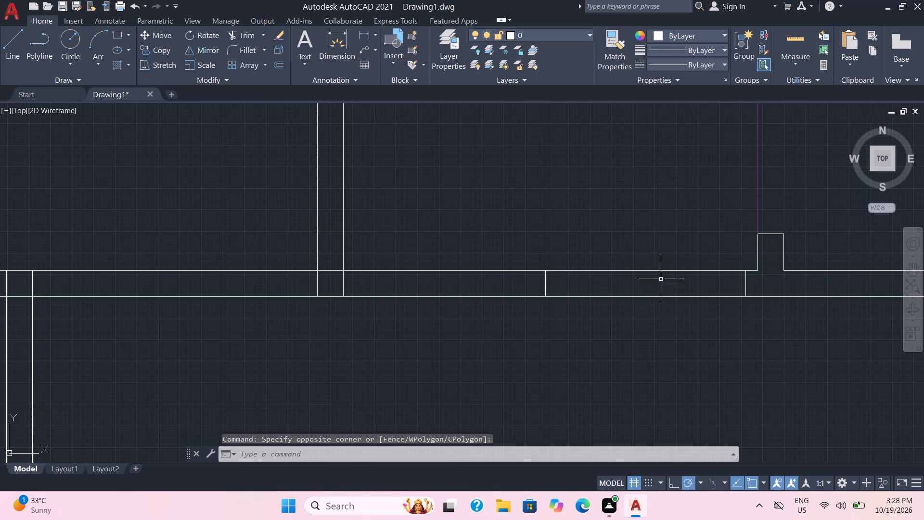
click(654, 271)
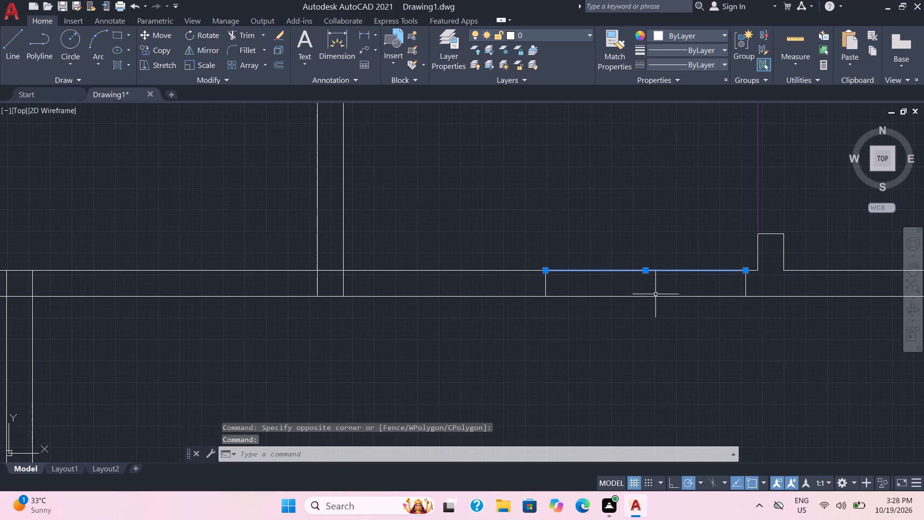
click(656, 297)
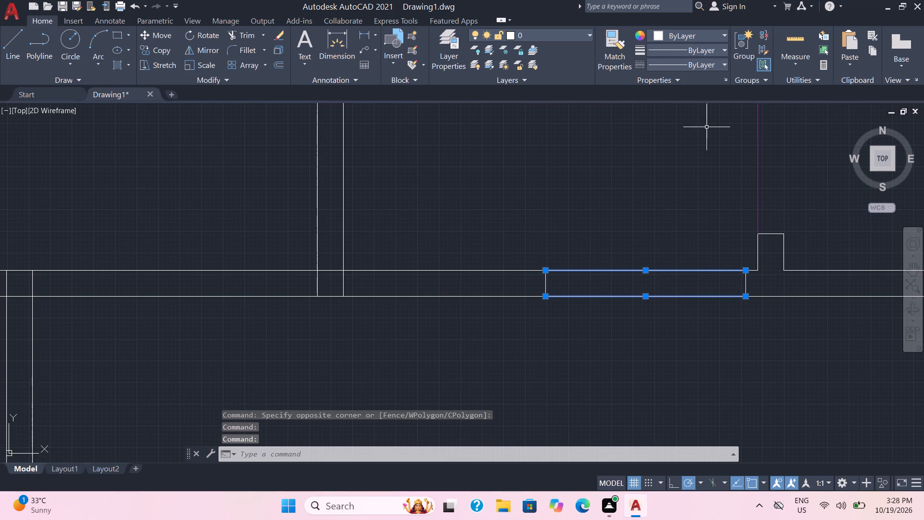
click(745, 285)
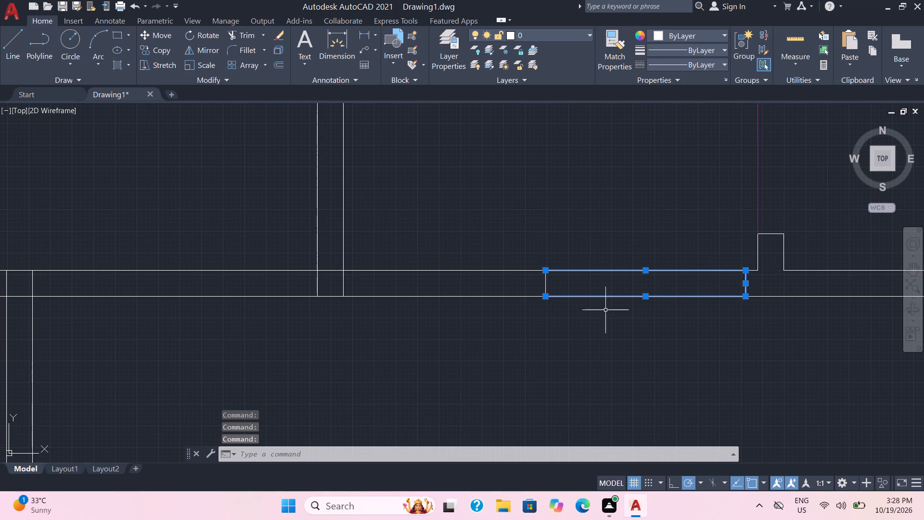
click(545, 287)
click(694, 40)
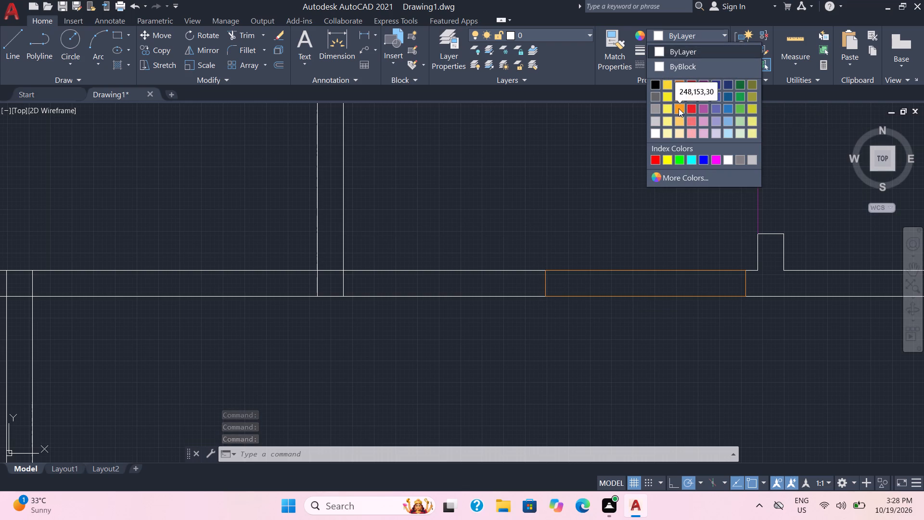
click(680, 108)
scroll(654, 328, down, 2)
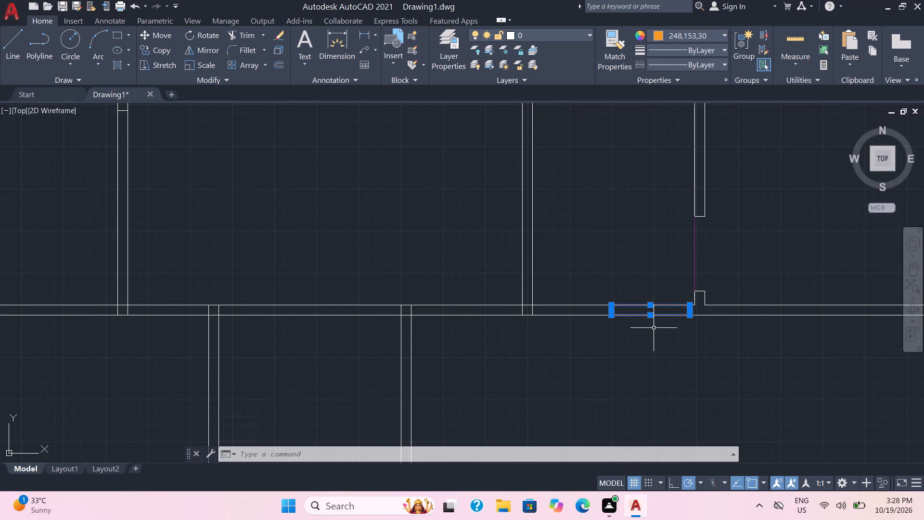
scroll(654, 328, down, 1)
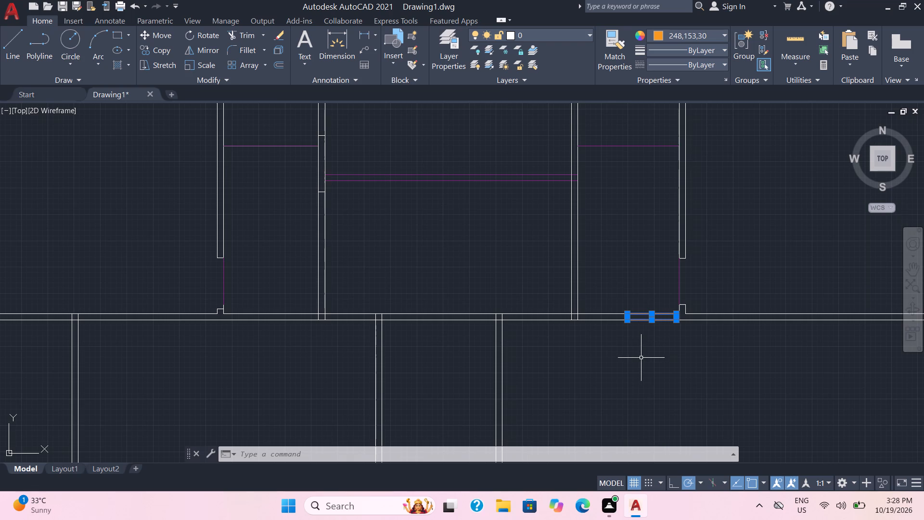
key(Escape)
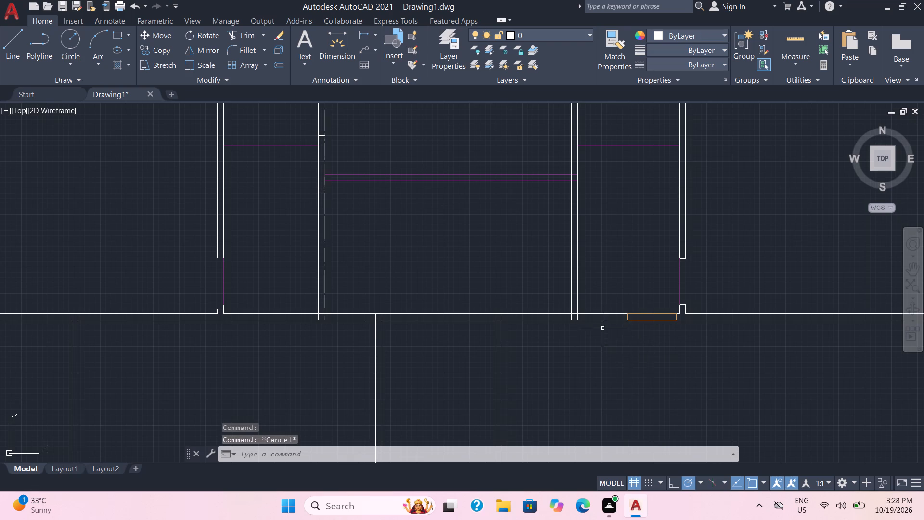
Draw a 4" line across the west exterior wall, level with the north face of the horizontal wall south of the middle rooms.
scroll(603, 328, down, 1)
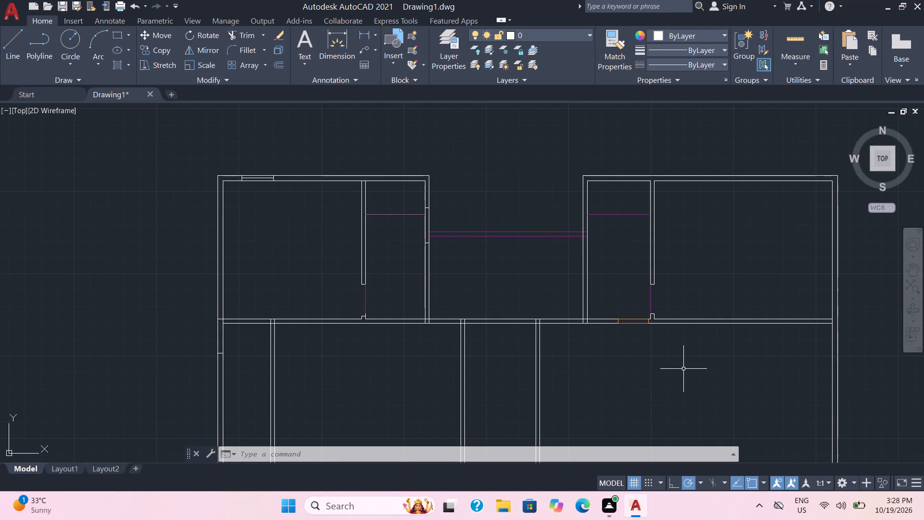
middle_drag(455, 341, 454, 340)
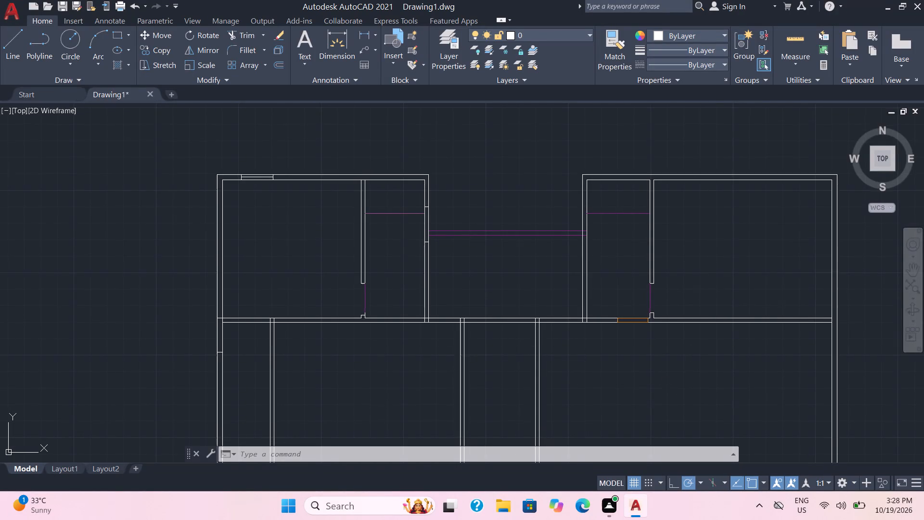
middle_drag(454, 340, 412, 213)
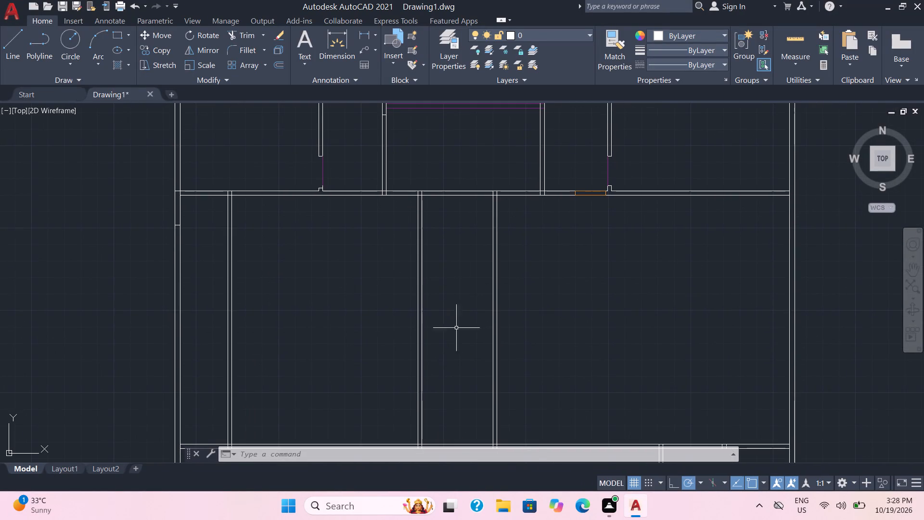
scroll(467, 336, up, 2)
scroll(469, 343, down, 3)
middle_drag(470, 360, 454, 312)
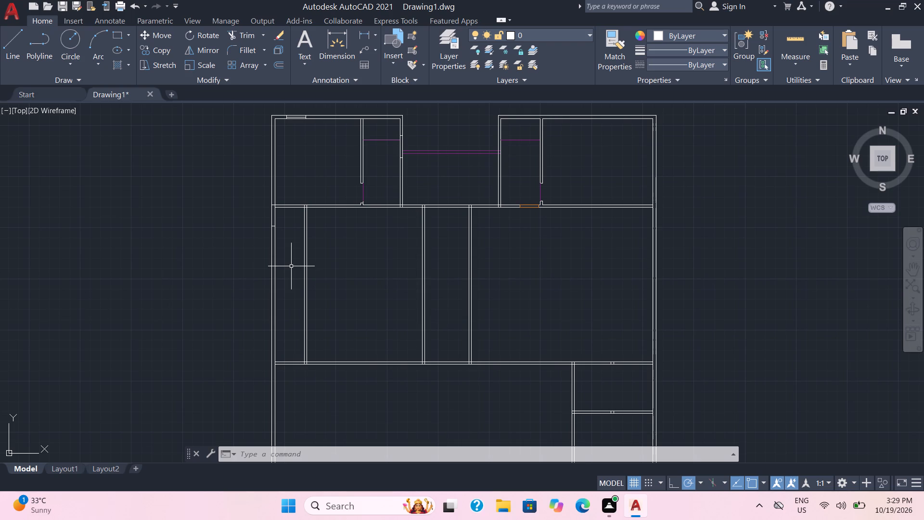
scroll(122, 172, up, 1)
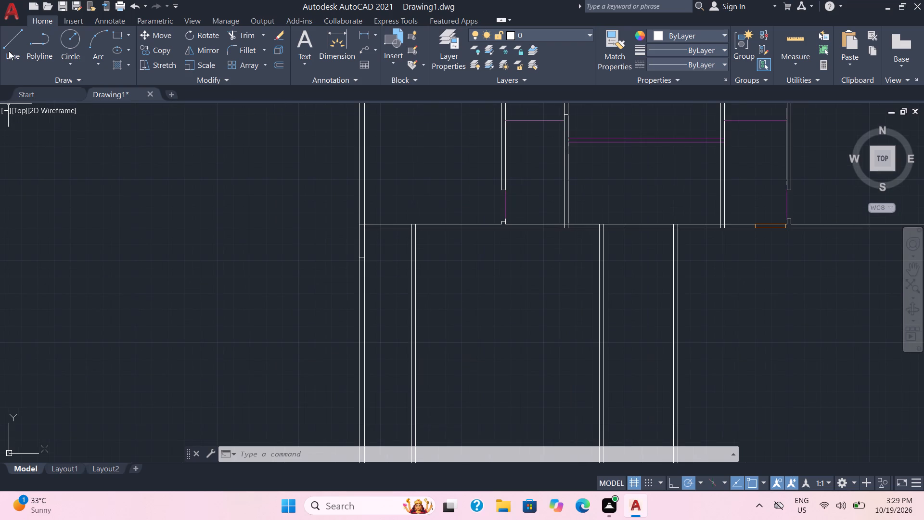
click(238, 33)
scroll(361, 259, down, 2)
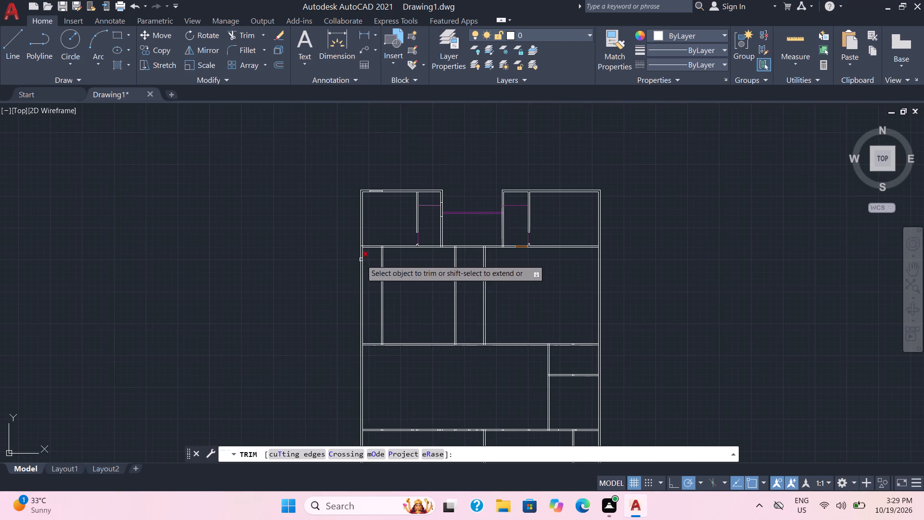
scroll(372, 301, up, 3)
middle_drag(369, 314, 358, 258)
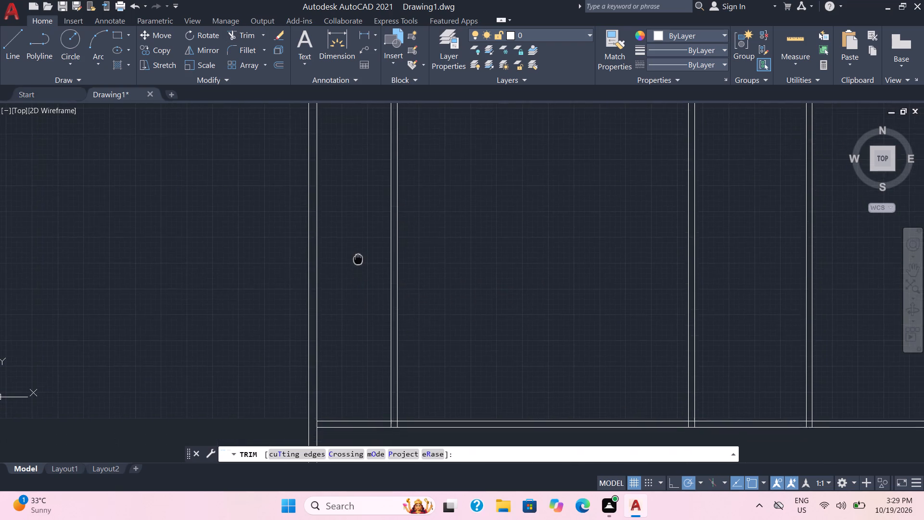
middle_drag(358, 258, 361, 208)
click(2, 43)
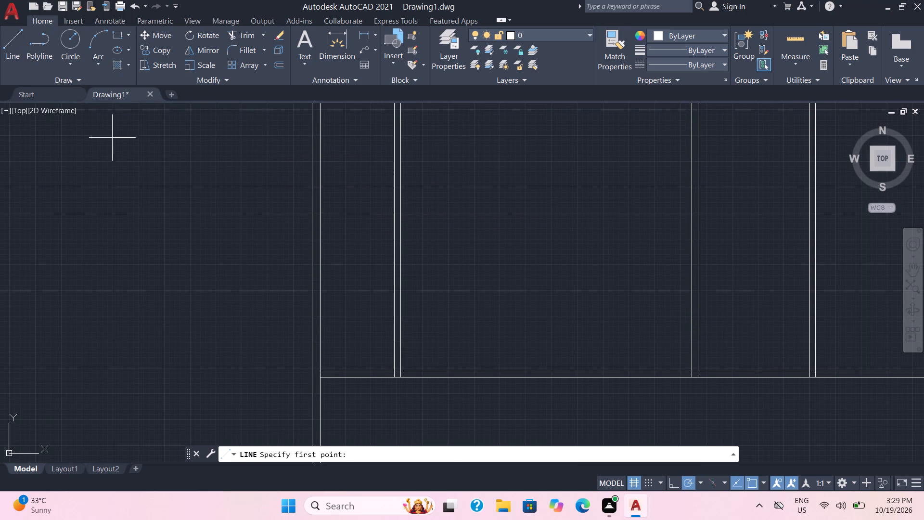
click(322, 371)
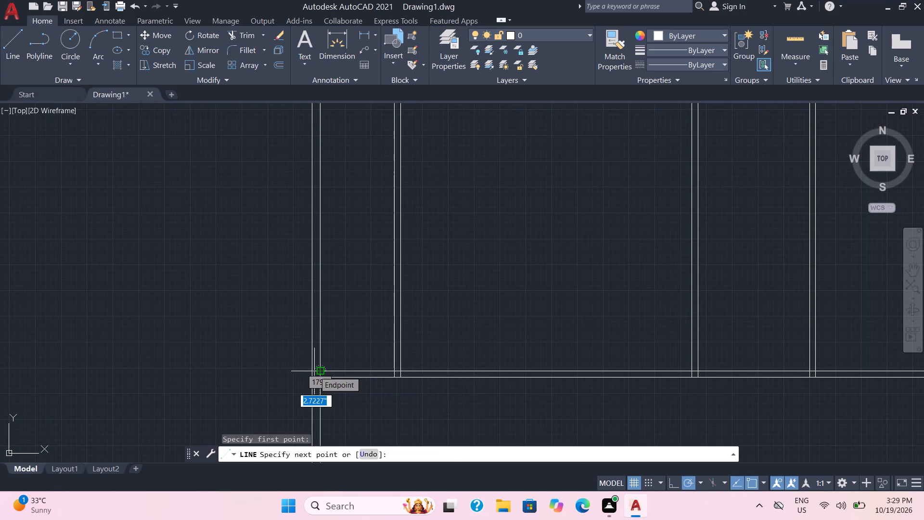
click(314, 371)
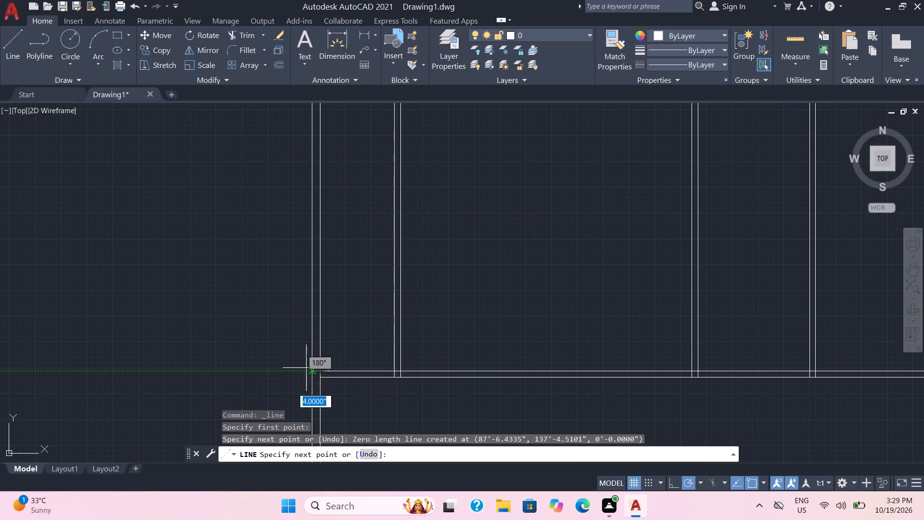
double_click(309, 367)
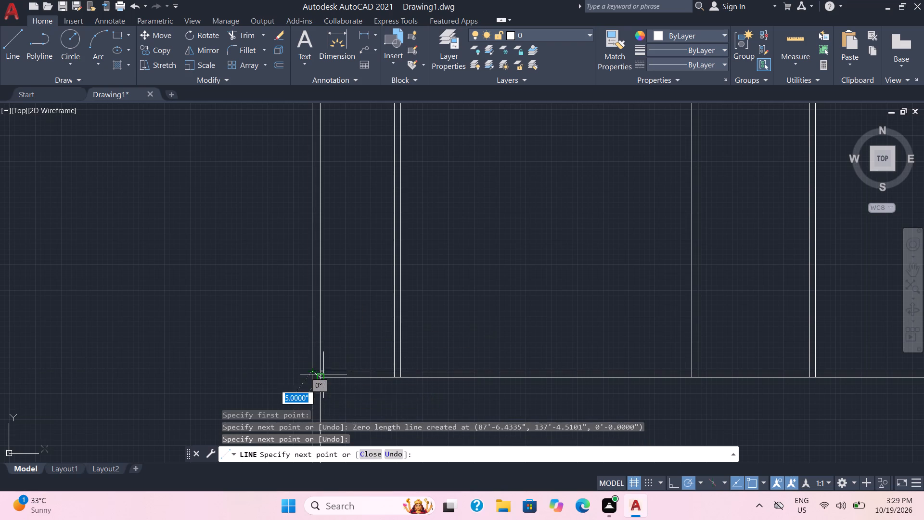
Draw lines 3' north along the west wall's outer face, across it, and back down its inner face to the horizontal wall's south face, closing across the bottom.
scroll(321, 368, up, 2)
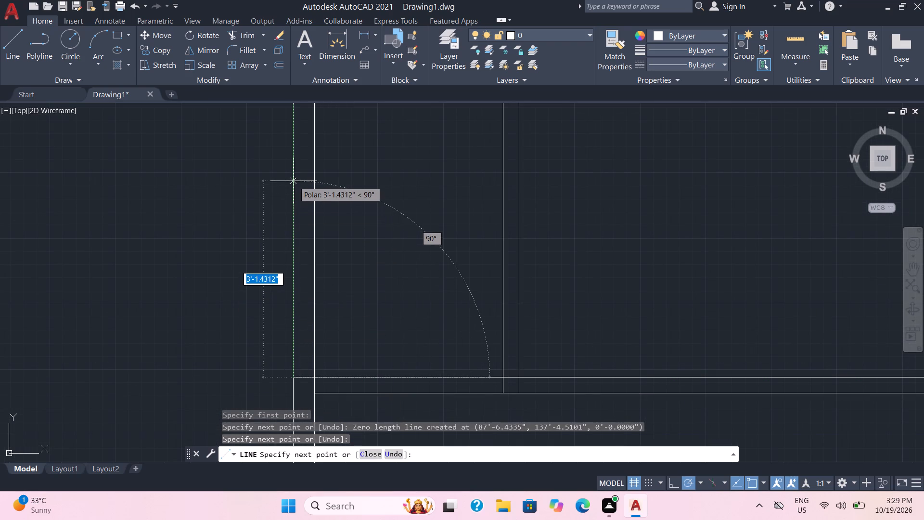
scroll(291, 217, down, 4)
middle_drag(291, 206, 300, 265)
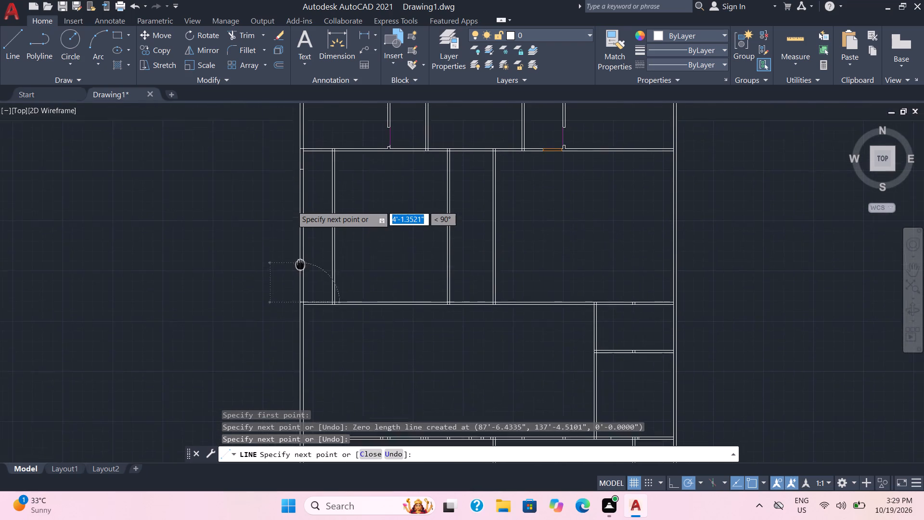
middle_drag(300, 265, 302, 277)
scroll(299, 275, up, 1)
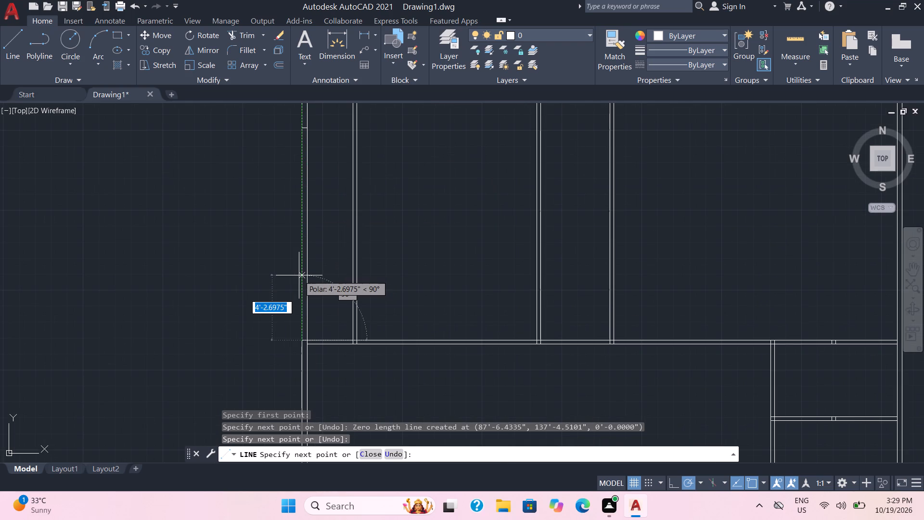
scroll(293, 283, up, 1)
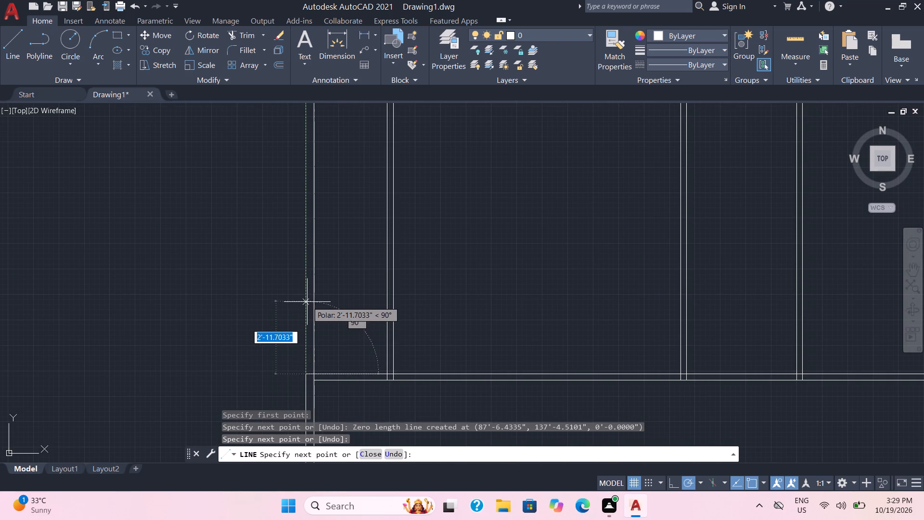
double_click(306, 306)
double_click(312, 305)
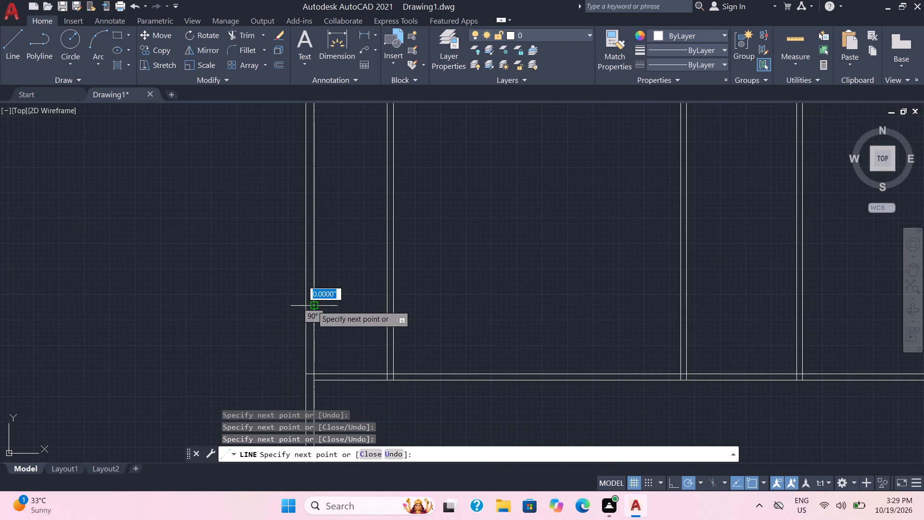
double_click(314, 381)
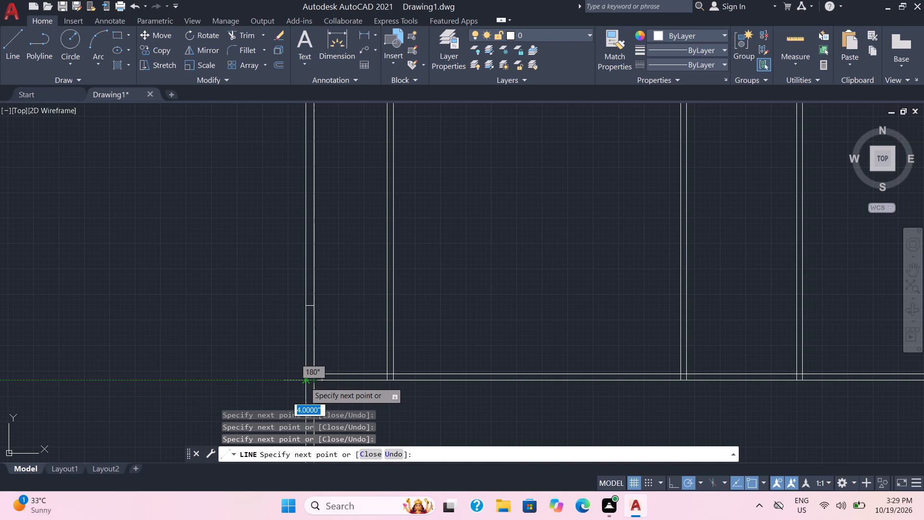
double_click(305, 382)
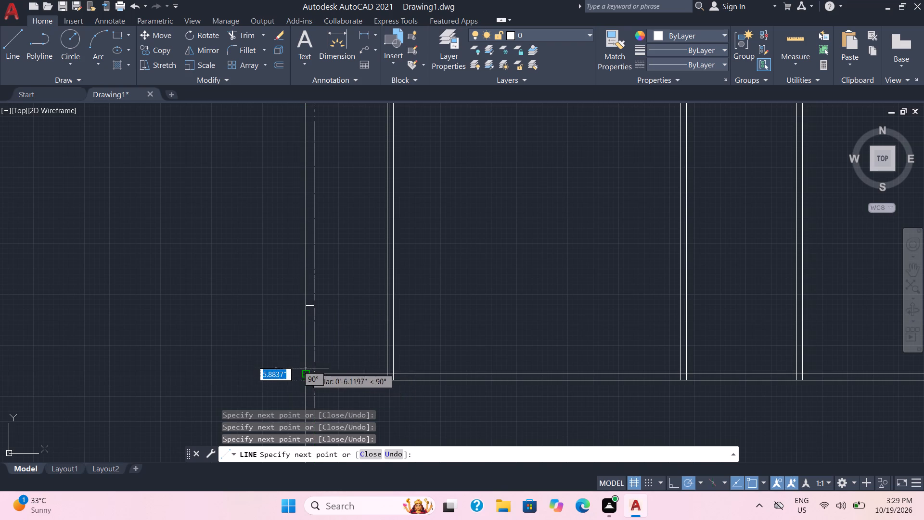
double_click(306, 368)
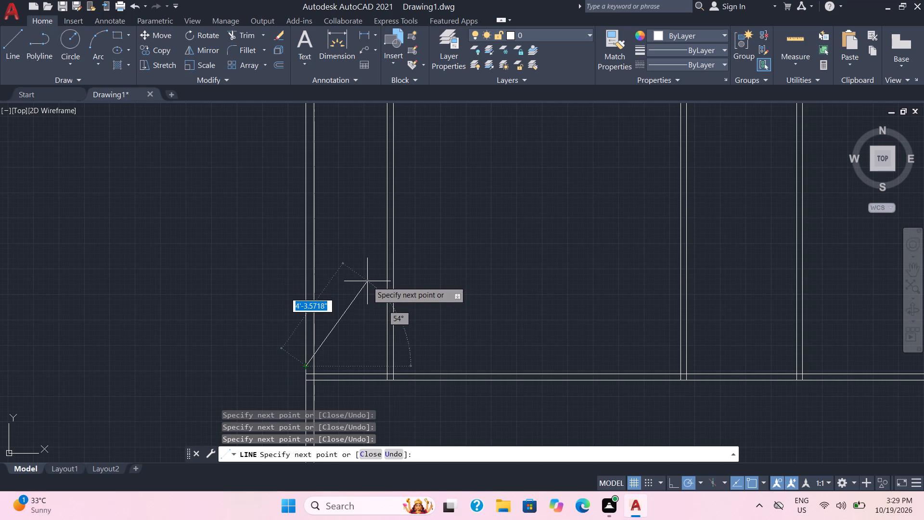
key(Escape)
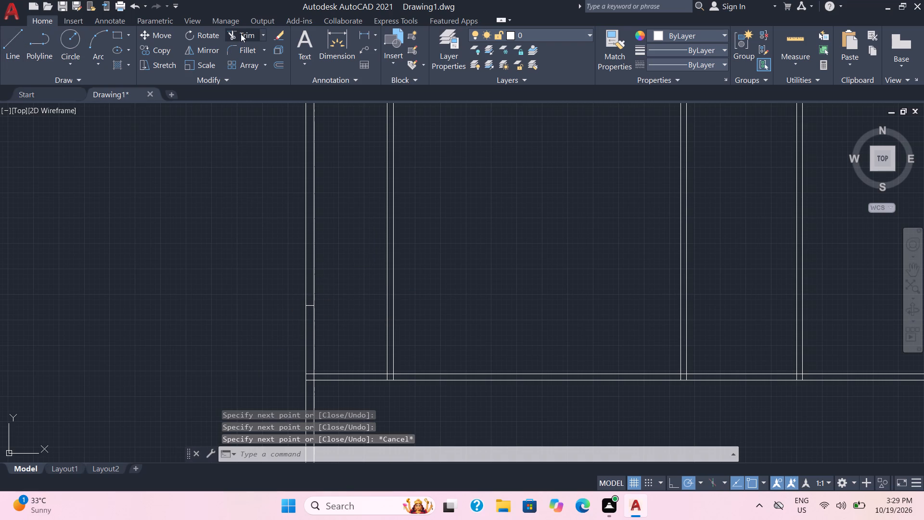
Trim away the short line across the west exterior wall level with the horizontal wall's north face.
click(241, 34)
scroll(312, 290, up, 1)
middle_drag(307, 384, 317, 292)
scroll(317, 306, up, 2)
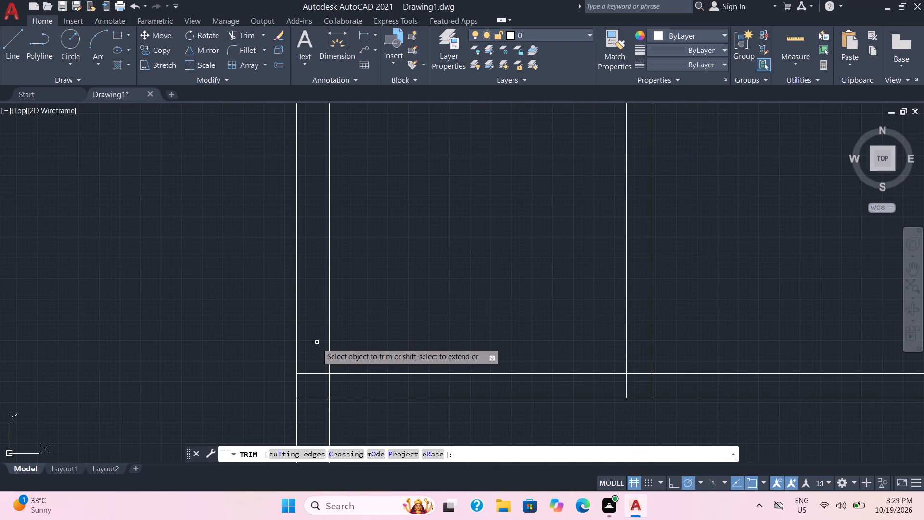
drag(317, 349, 319, 386)
scroll(335, 299, down, 2)
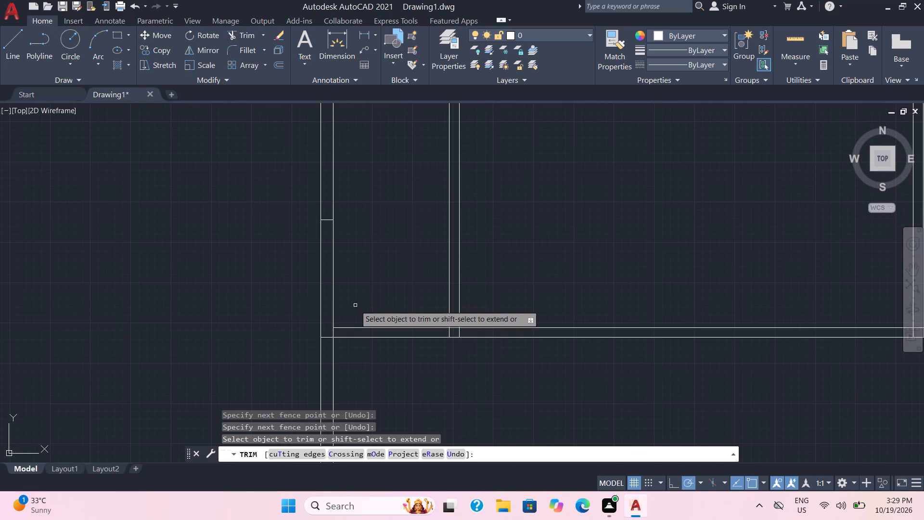
key(Escape)
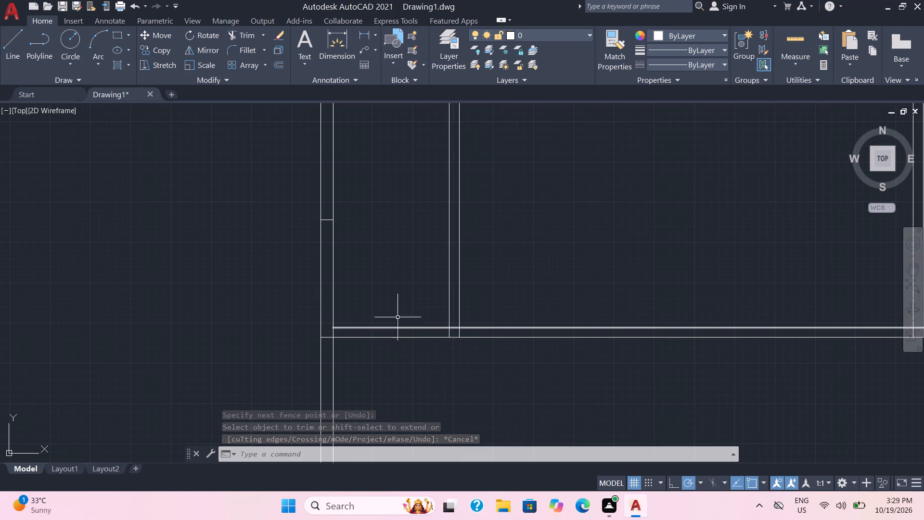
key(Escape)
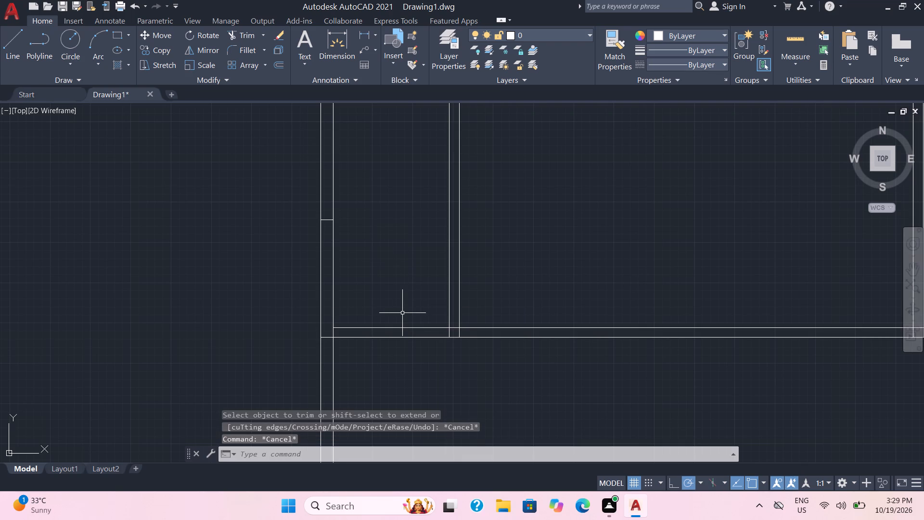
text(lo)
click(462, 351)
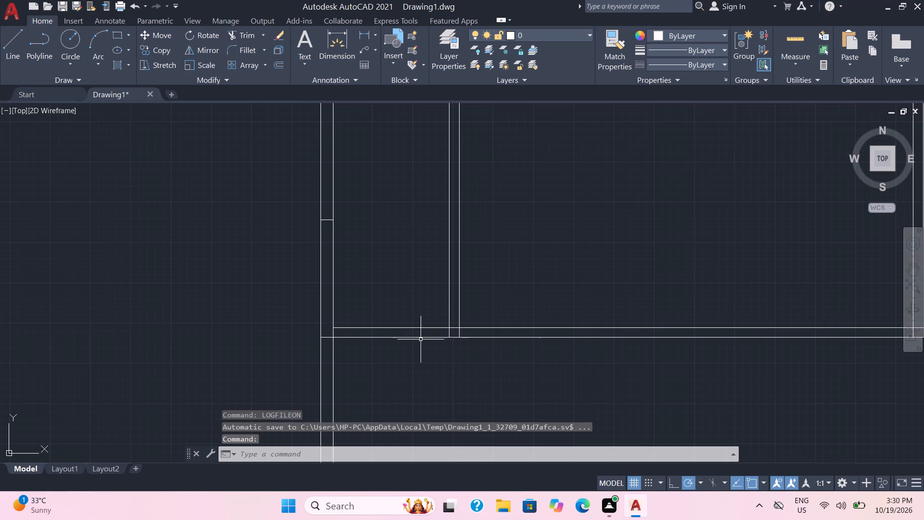
Trim both horizontal wall lines between the west exterior wall and the first vertical interior wall to open the wall.
click(243, 33)
drag(405, 294, 406, 380)
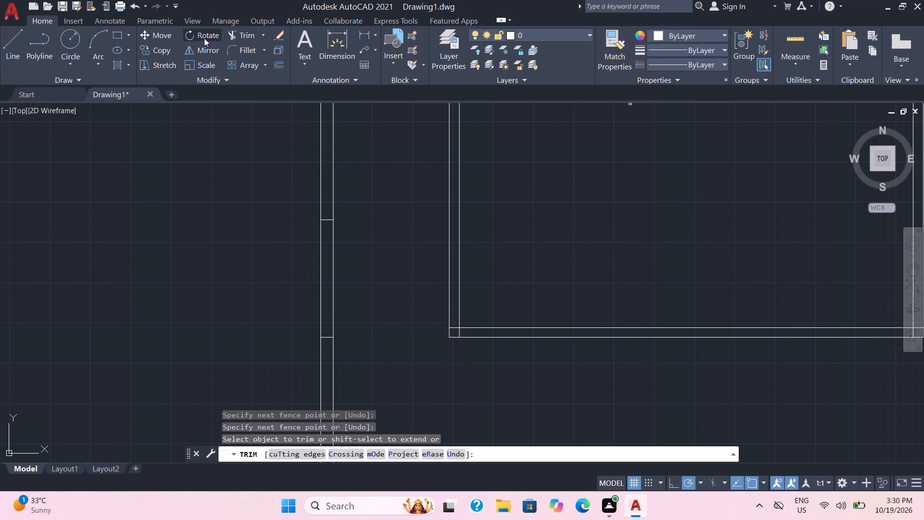
Draw a closed rectangle of lines filling the new opening between the west exterior wall and the first vertical interior wall.
click(25, 35)
click(13, 41)
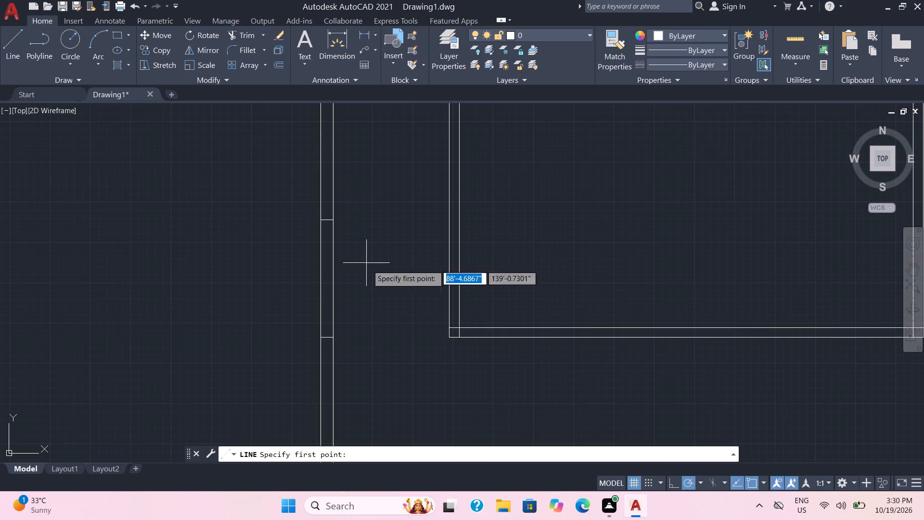
double_click(448, 330)
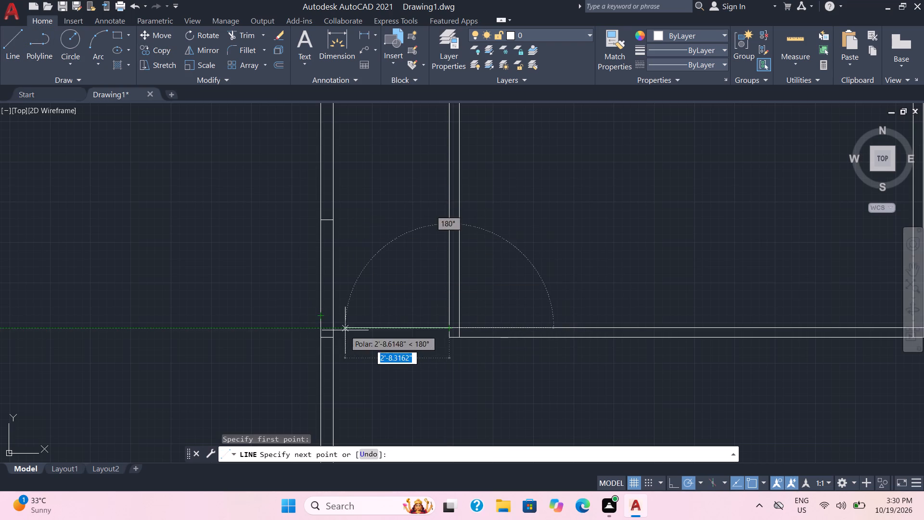
click(333, 326)
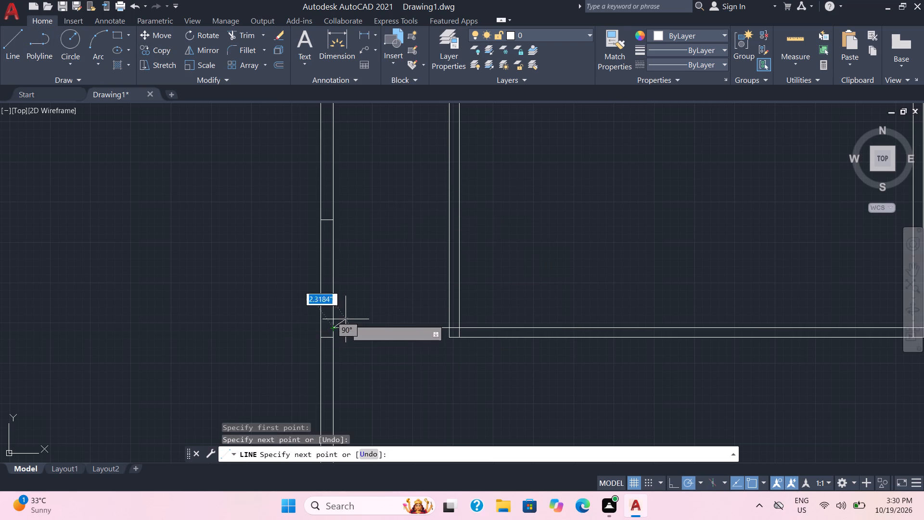
click(335, 333)
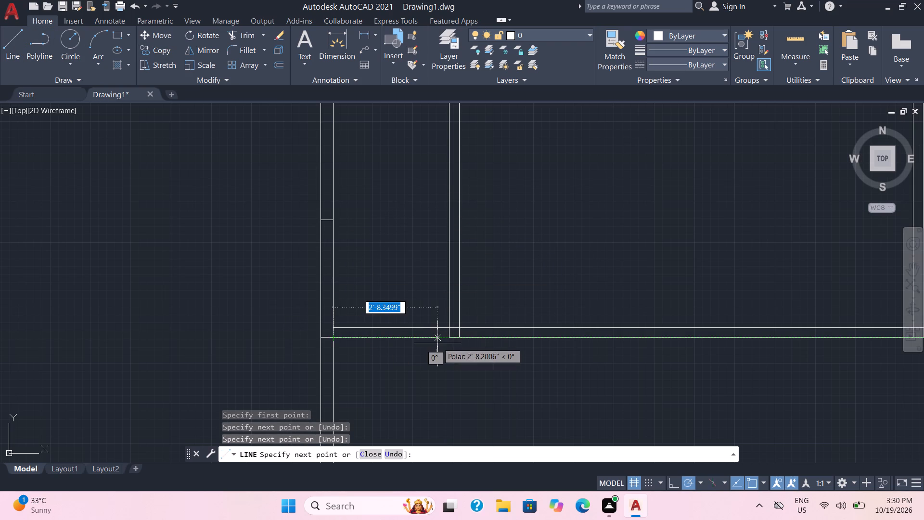
click(447, 340)
click(447, 329)
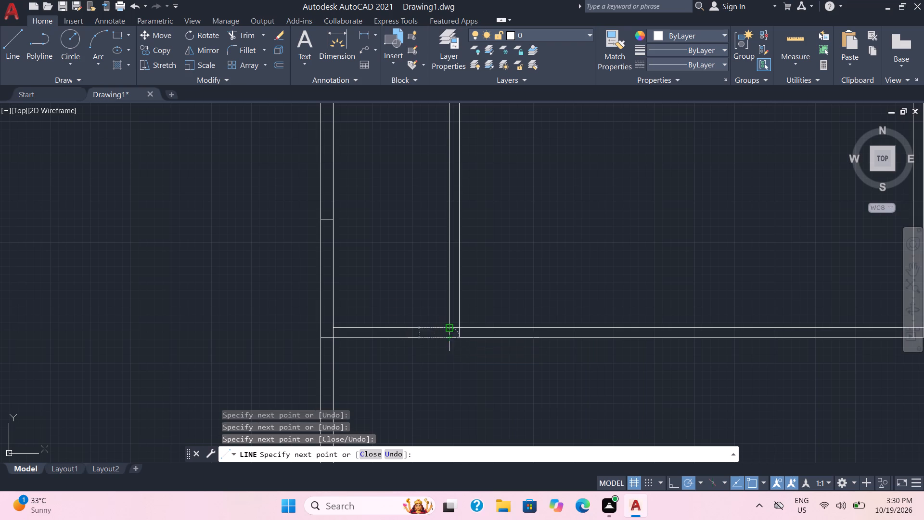
key(Escape)
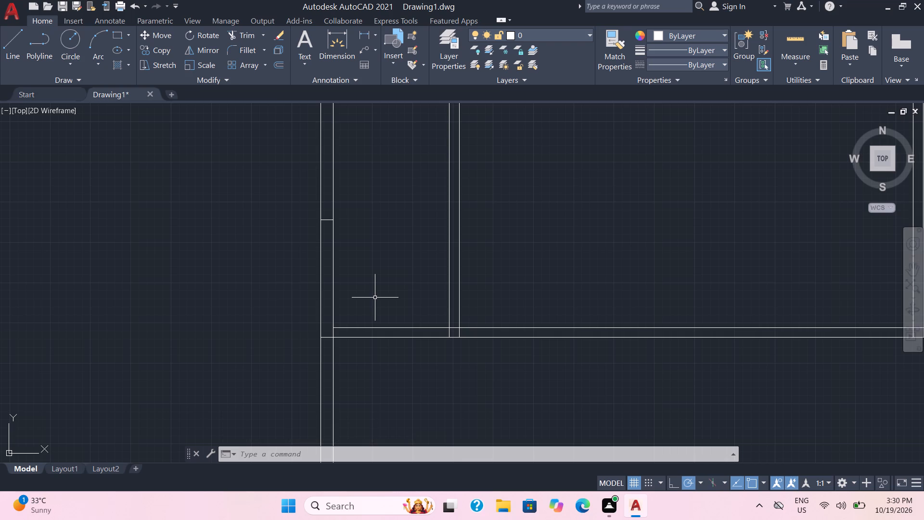
Draw a horizontal line through the middle of the rectangle in the opening, from the west exterior wall to the interior wall.
click(7, 47)
scroll(271, 313, up, 2)
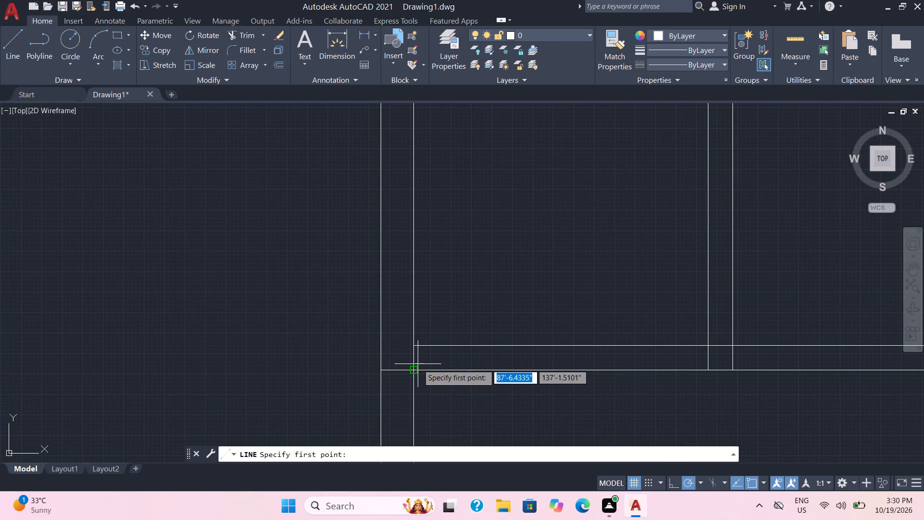
triple_click(414, 359)
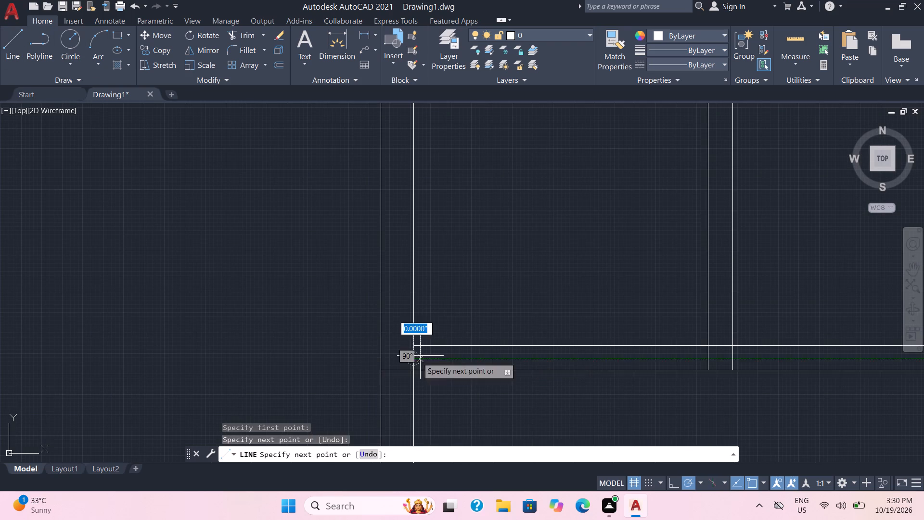
double_click(706, 356)
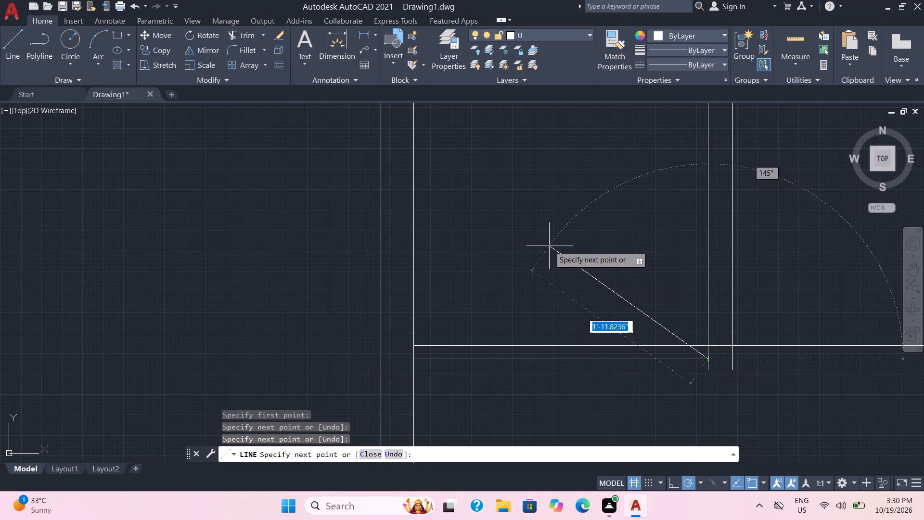
key(Escape)
scroll(624, 284, down, 1)
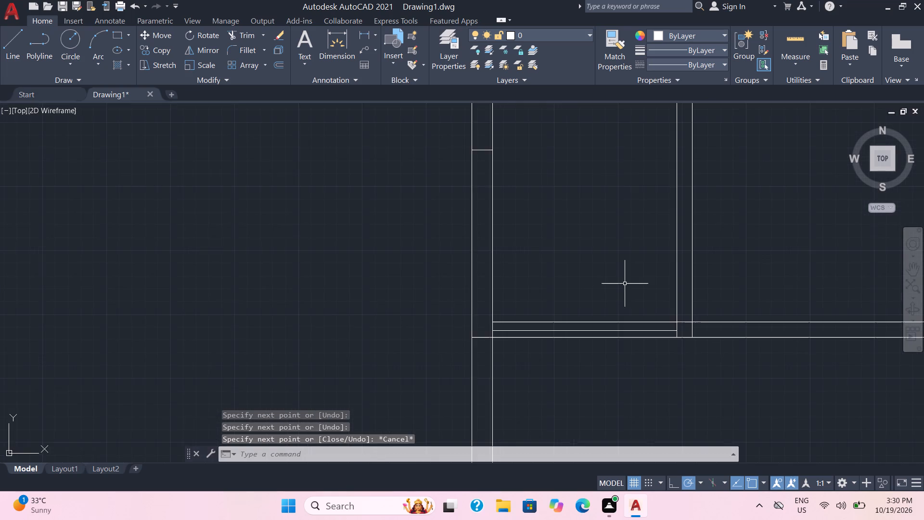
Set the current object colour to purple (147,39,143).
middle_drag(626, 284, 346, 279)
scroll(346, 280, down, 1)
click(695, 36)
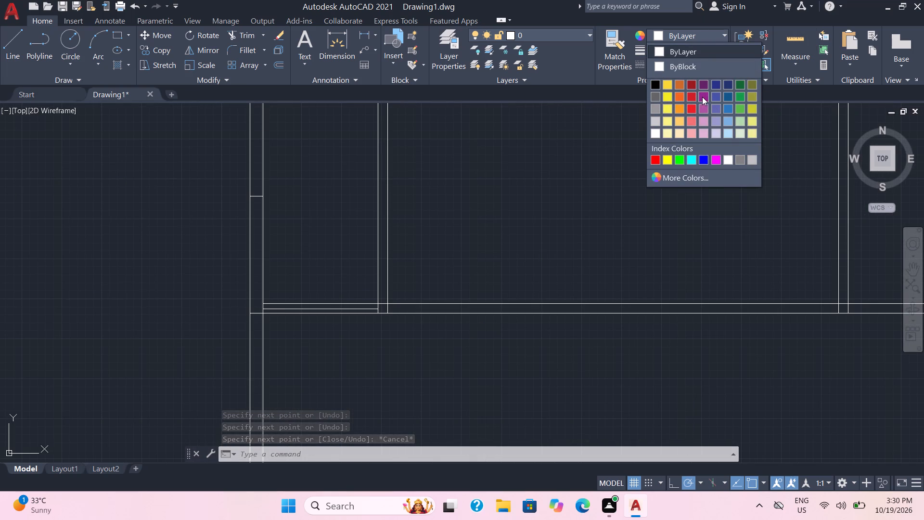
click(701, 97)
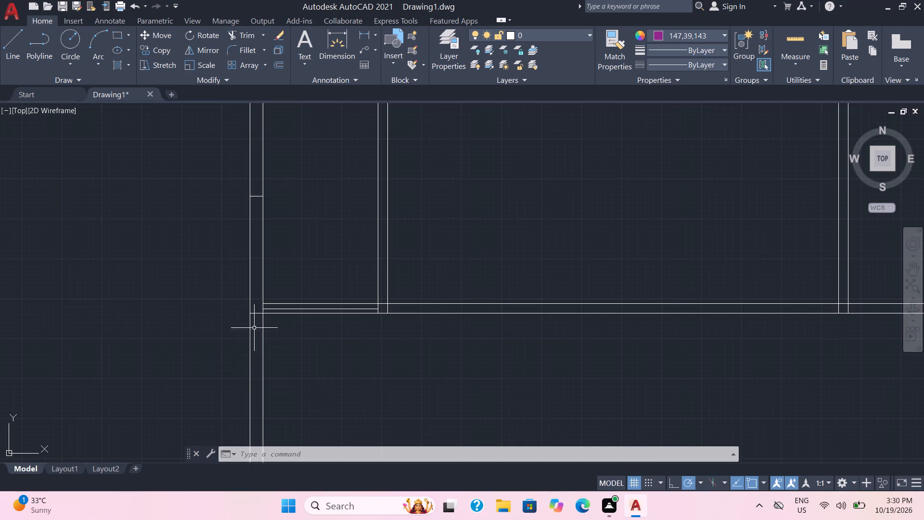
Recolour the three horizontal lines and the end lines of the rectangle in the opening beside the west exterior wall purple (147,39,143).
scroll(273, 313, up, 2)
click(325, 291)
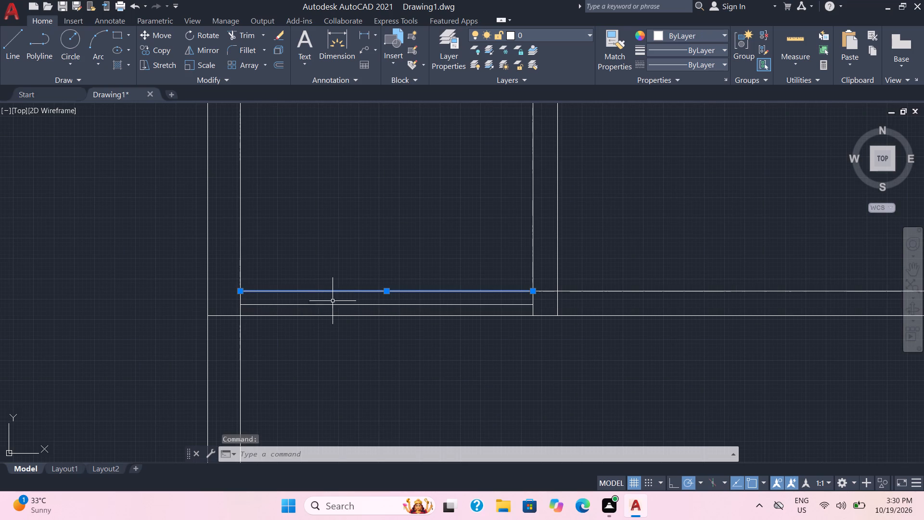
click(334, 305)
click(335, 315)
scroll(251, 293, up, 2)
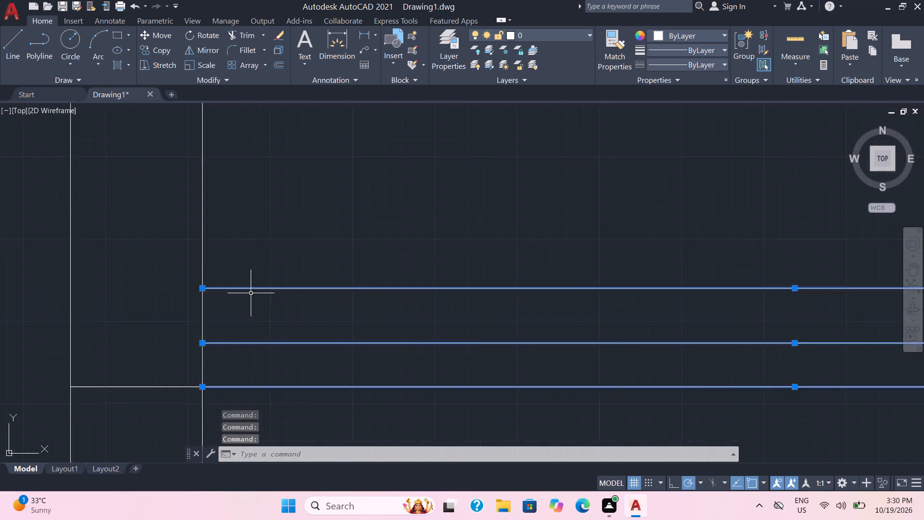
scroll(251, 293, up, 2)
click(173, 330)
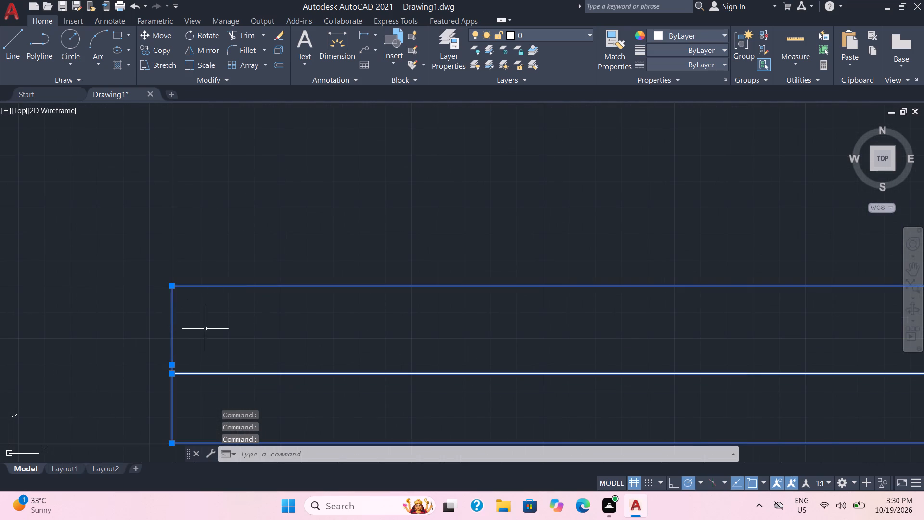
scroll(207, 332, down, 1)
middle_drag(208, 337, 212, 264)
scroll(197, 294, up, 1)
click(181, 324)
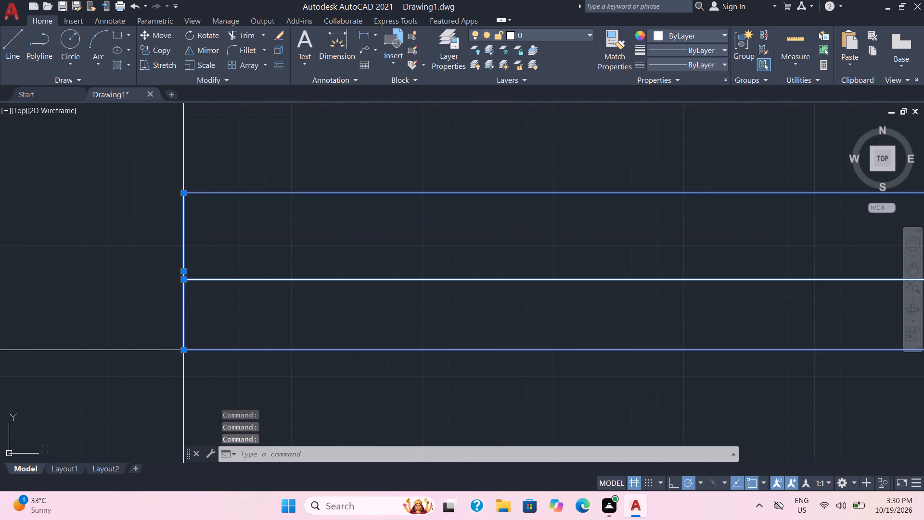
scroll(355, 299, down, 3)
middle_drag(355, 299, 180, 283)
scroll(180, 283, up, 1)
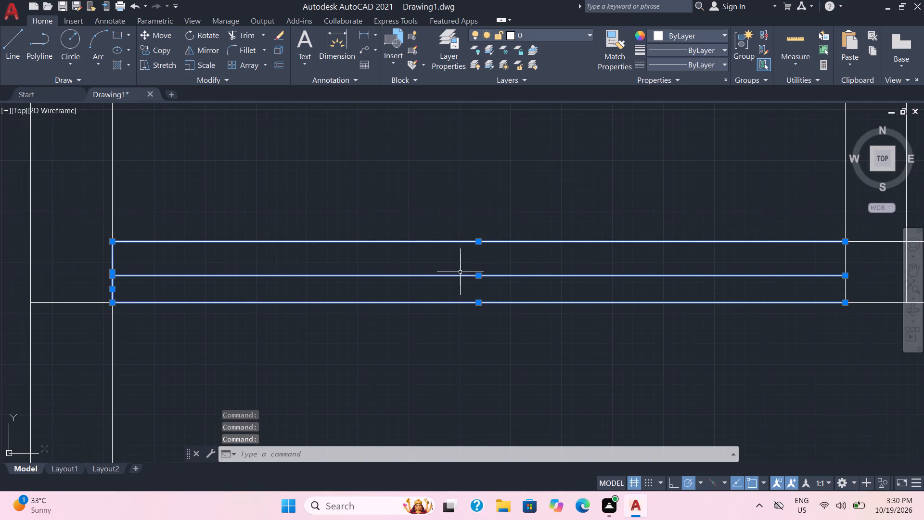
middle_drag(588, 279, 310, 280)
scroll(496, 274, up, 2)
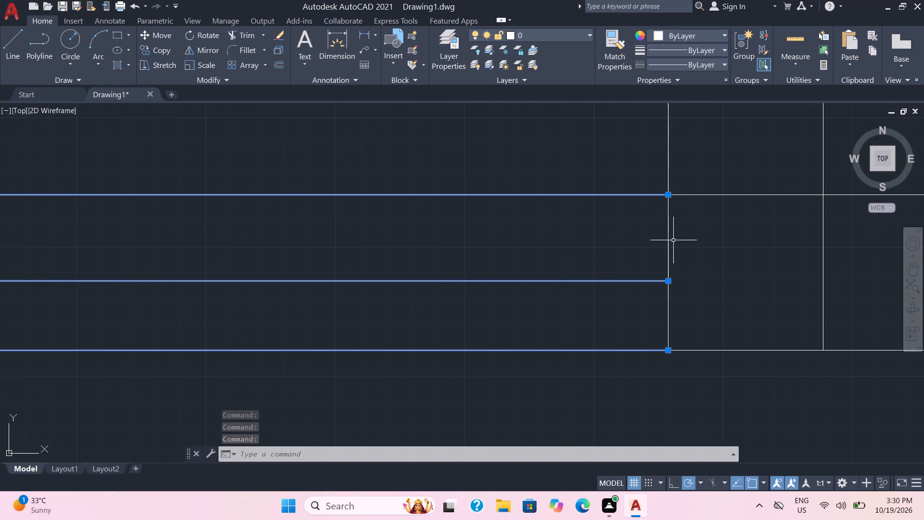
click(667, 242)
click(669, 315)
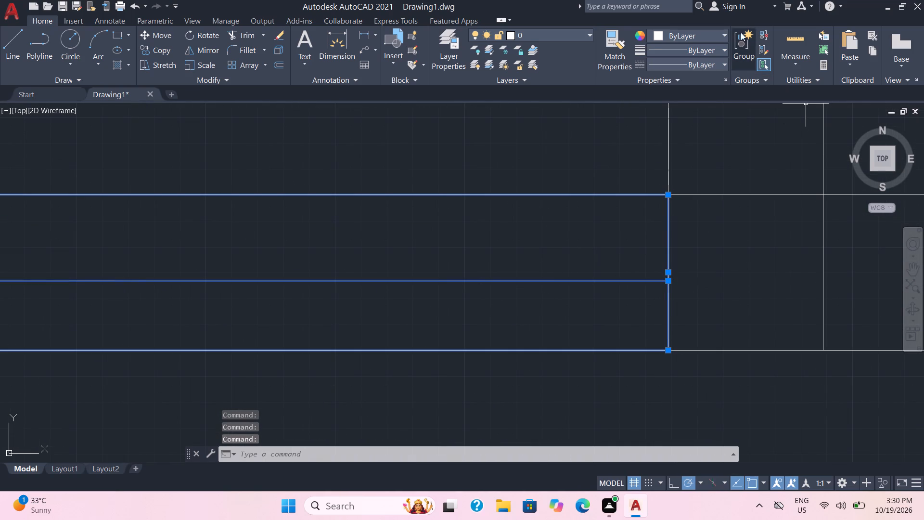
click(687, 32)
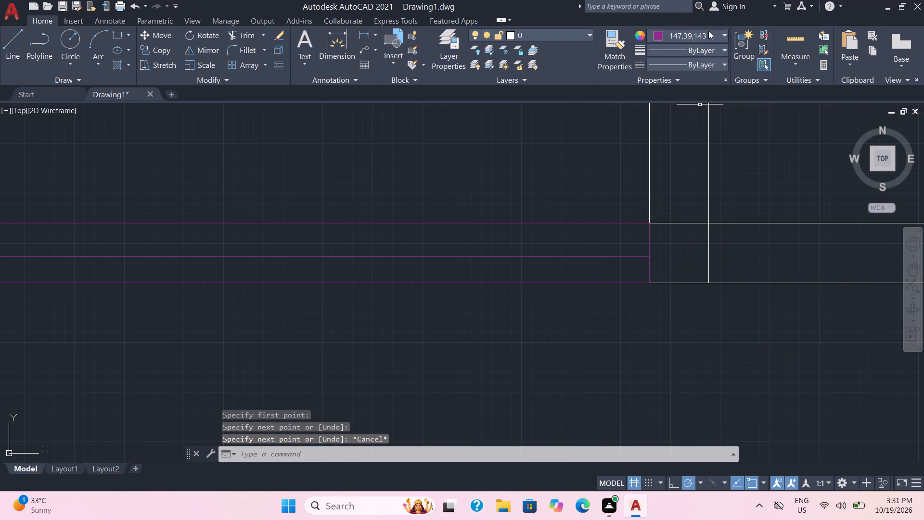
Set the current object colour to ByLayer and draw a vertical line closing the interior wall at the east end of the purple opening.
click(719, 39)
click(665, 48)
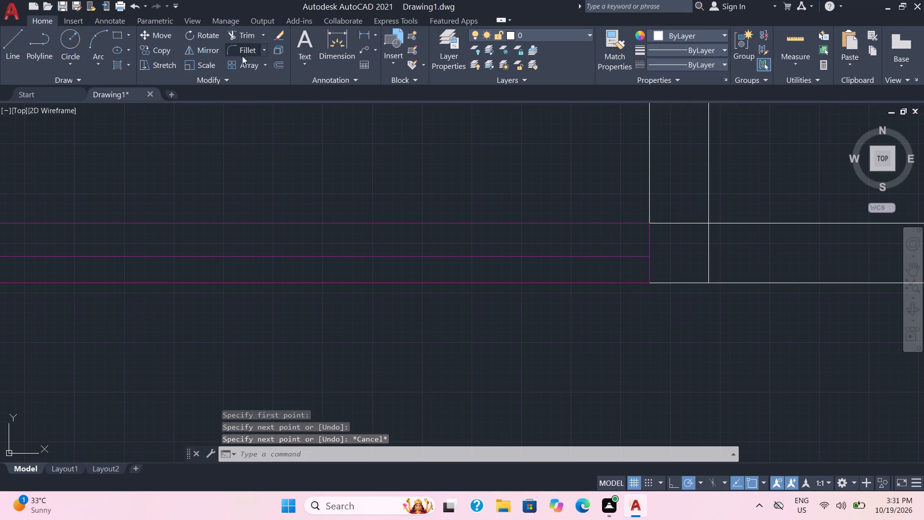
click(0, 36)
click(9, 40)
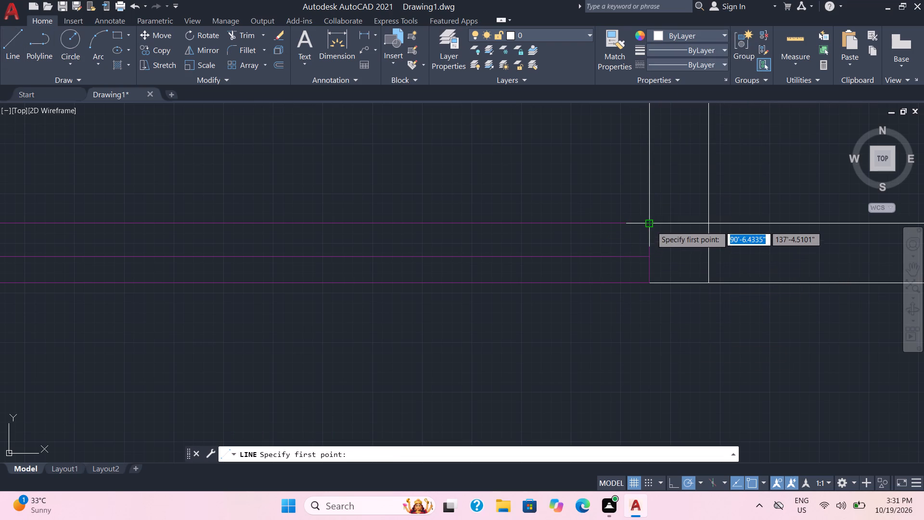
click(651, 226)
click(653, 284)
key(Escape)
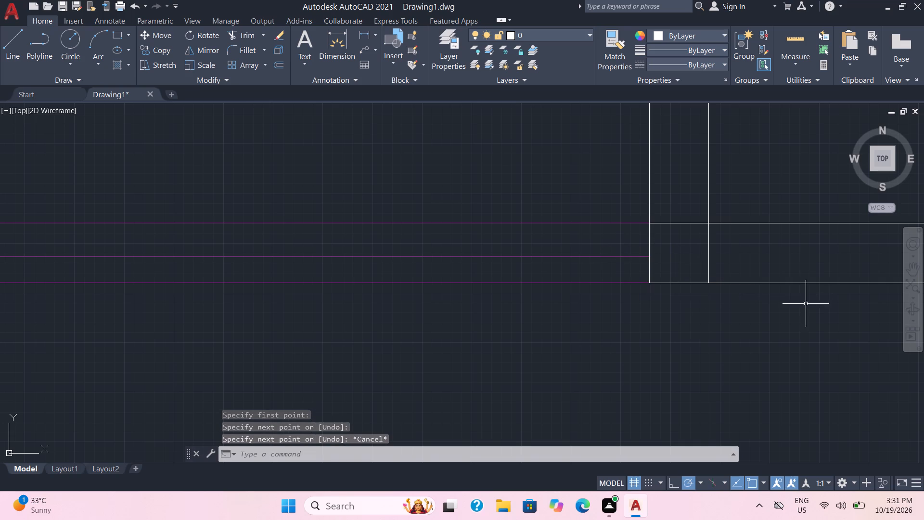
Trim the overlapping wall lines inside the corner where the first vertical interior wall meets the horizontal wall east of the purple opening.
scroll(561, 274, down, 2)
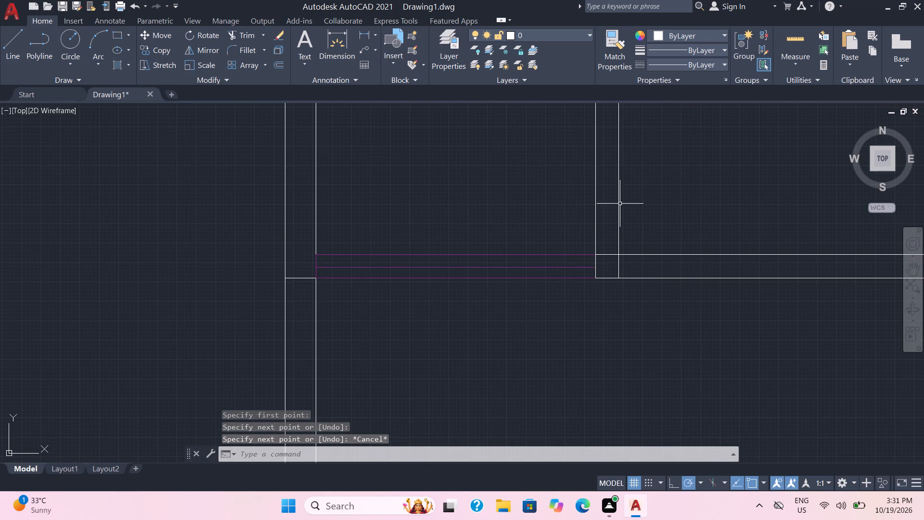
click(251, 34)
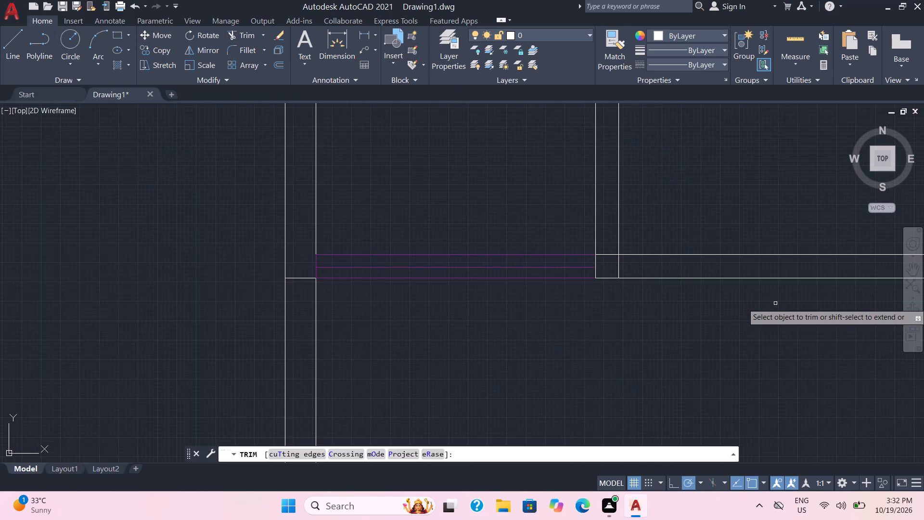
scroll(769, 300, up, 2)
drag(382, 183, 501, 237)
scroll(507, 234, down, 2)
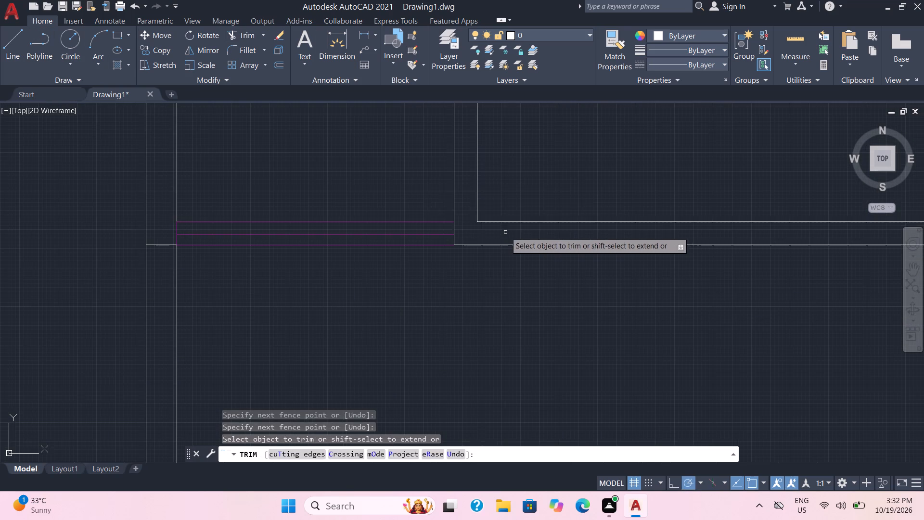
key(Escape)
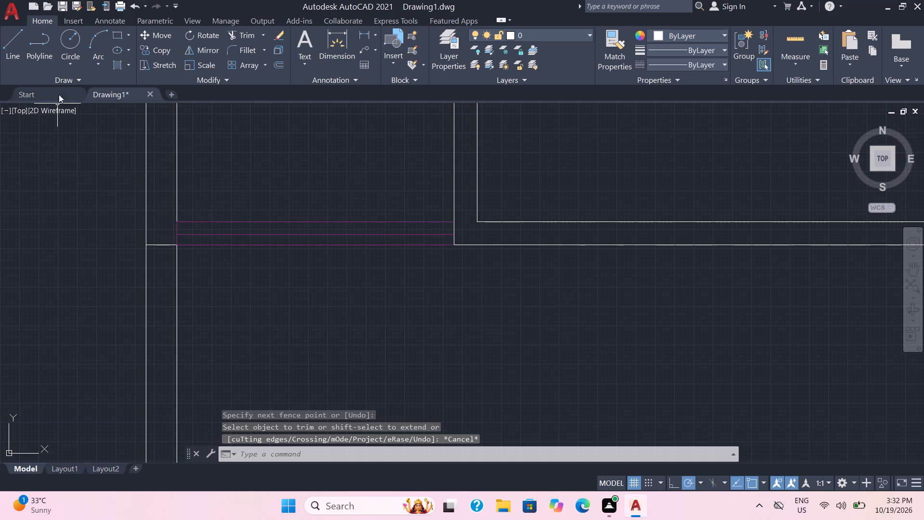
Draw a short vertical line across the west end of the purple opening, along the inner face of the west exterior wall.
click(13, 47)
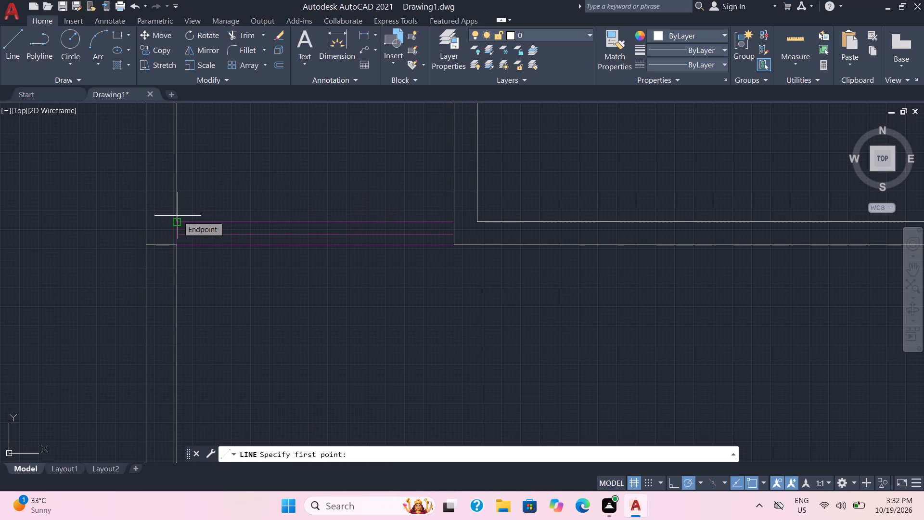
click(178, 216)
click(175, 246)
key(Escape)
Examine the walls north of the purple opening, up to where the upper horizontal wall meets the west exterior wall.
scroll(229, 184, down, 2)
middle_drag(229, 184, 234, 218)
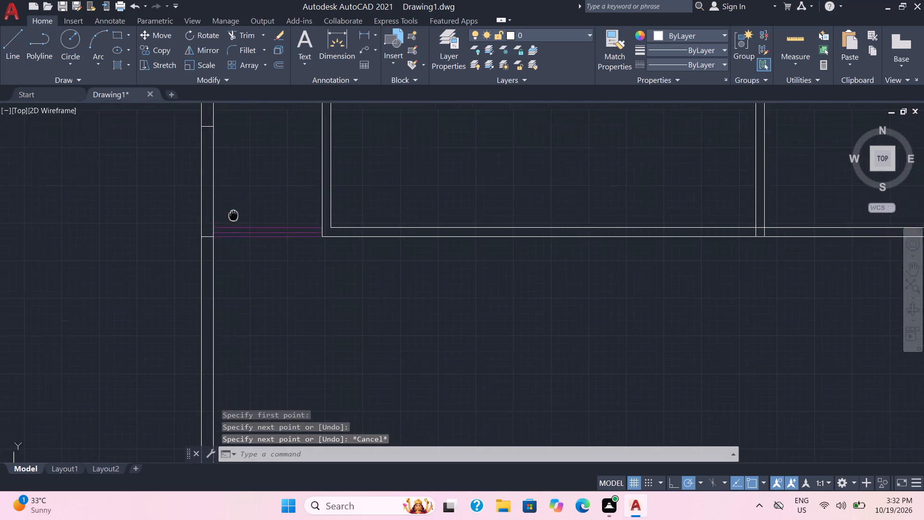
middle_drag(234, 218, 241, 270)
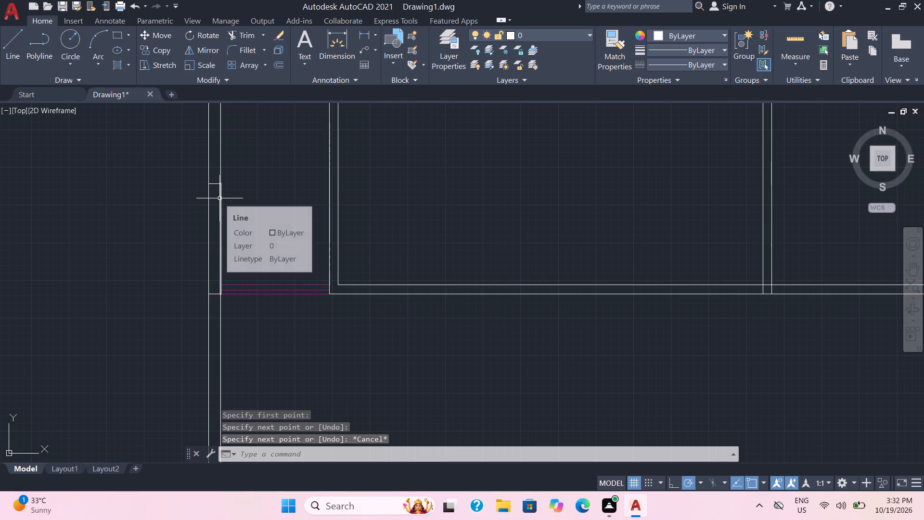
middle_drag(301, 198, 229, 245)
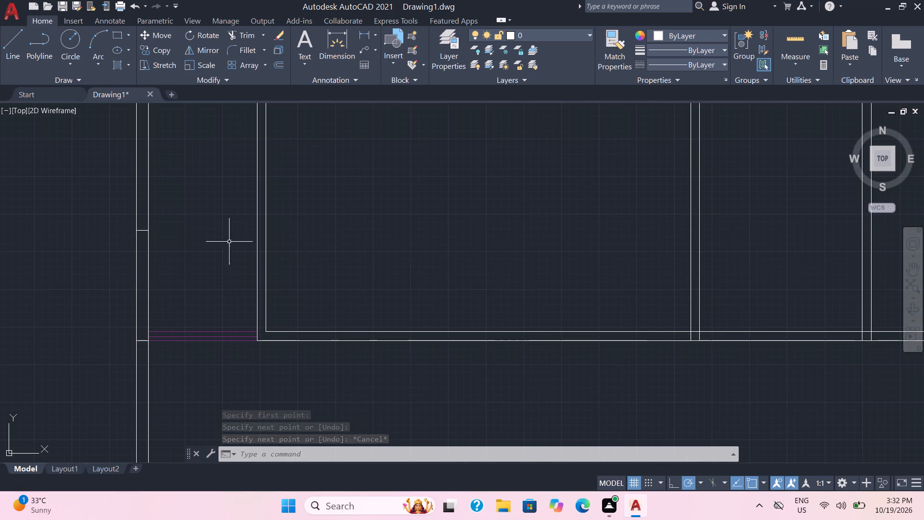
middle_drag(482, 251, 451, 338)
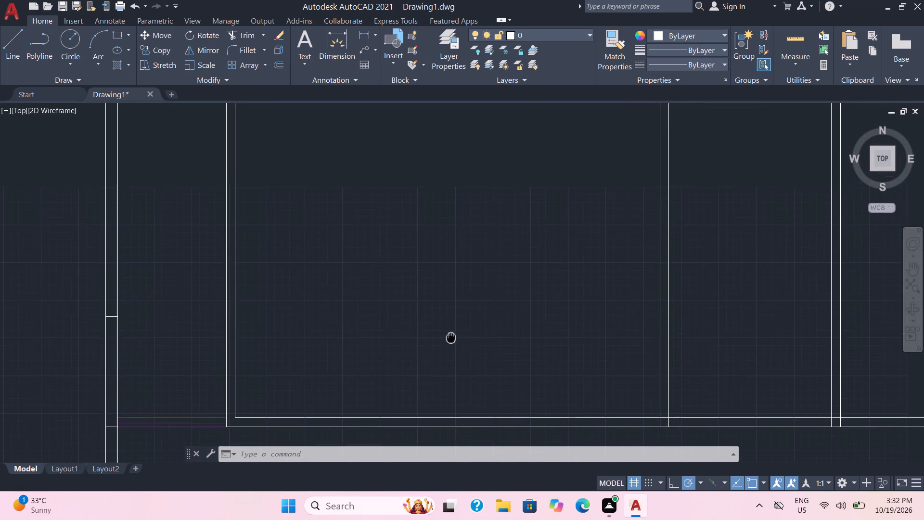
middle_drag(451, 338, 451, 338)
scroll(318, 297, down, 2)
scroll(318, 296, up, 3)
scroll(318, 295, down, 3)
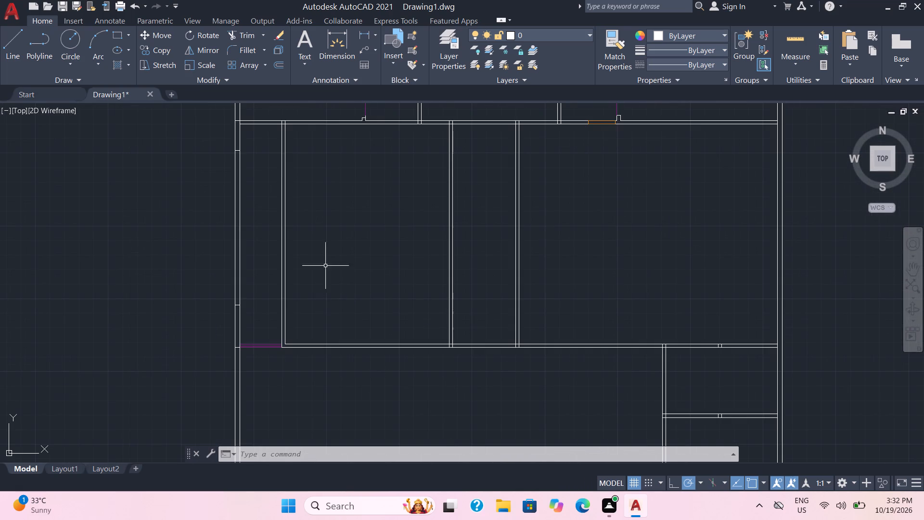
scroll(326, 254, down, 1)
scroll(323, 236, up, 2)
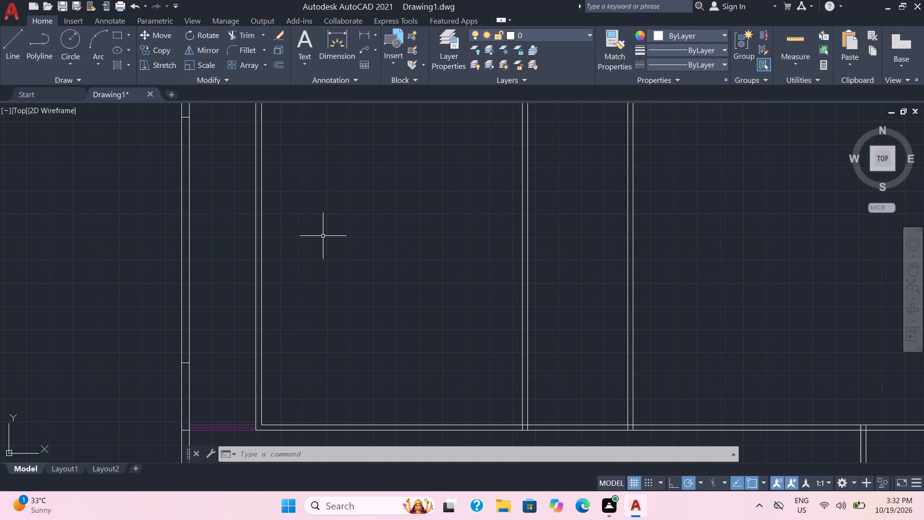
middle_drag(327, 247, 343, 326)
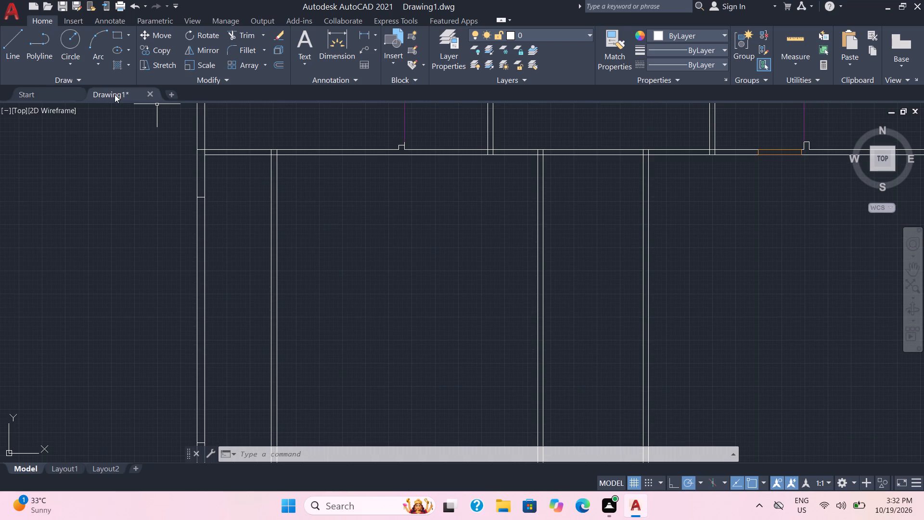
middle_drag(275, 164, 293, 252)
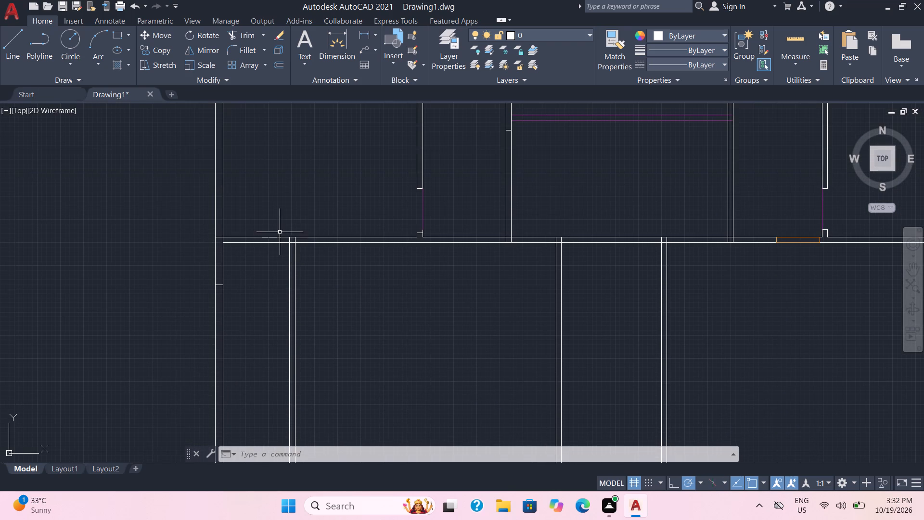
scroll(264, 221, up, 2)
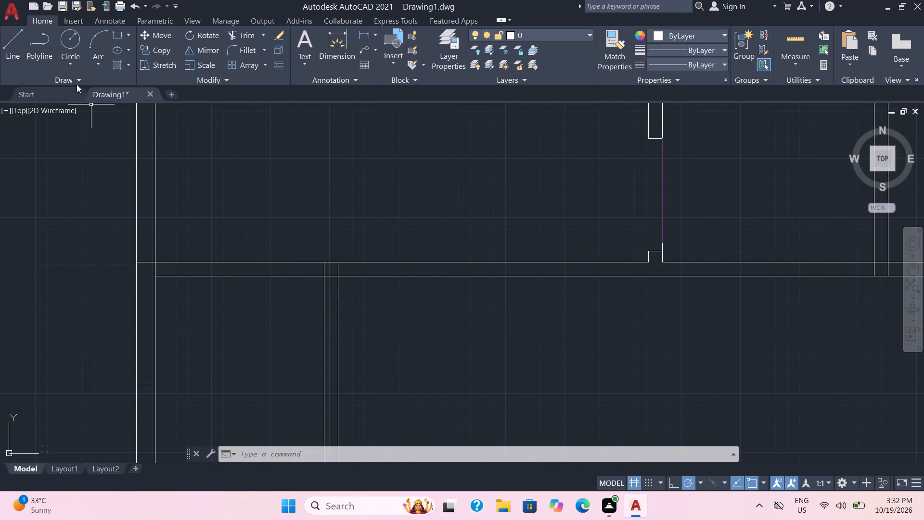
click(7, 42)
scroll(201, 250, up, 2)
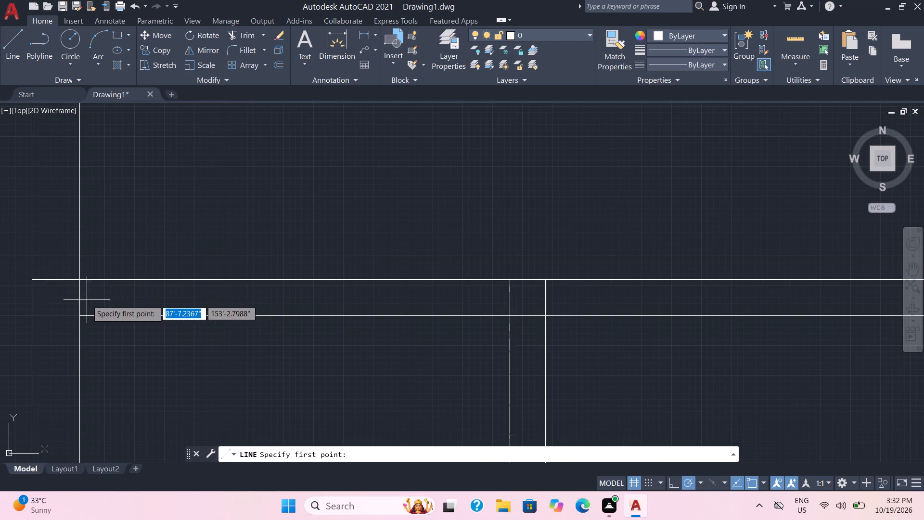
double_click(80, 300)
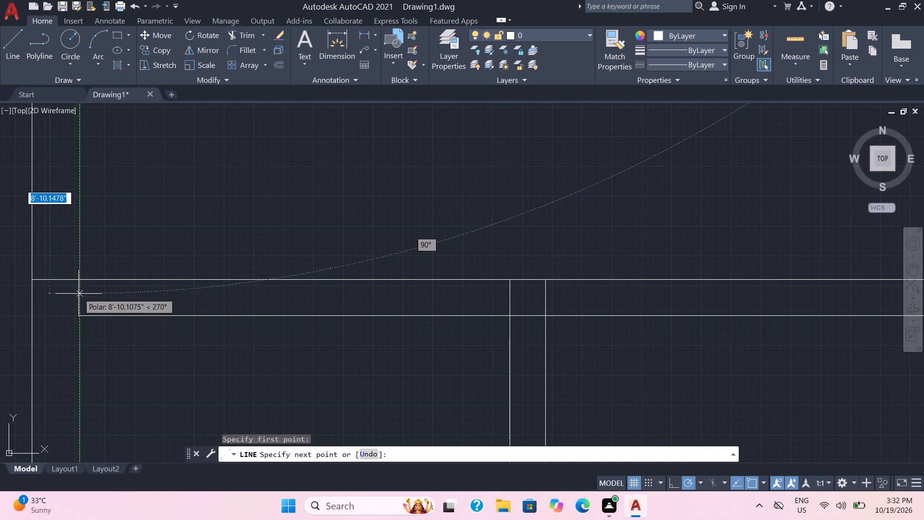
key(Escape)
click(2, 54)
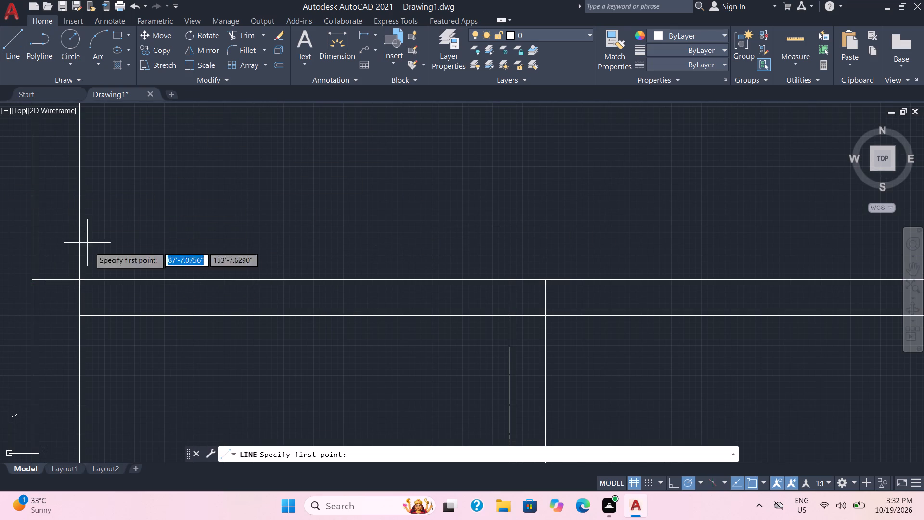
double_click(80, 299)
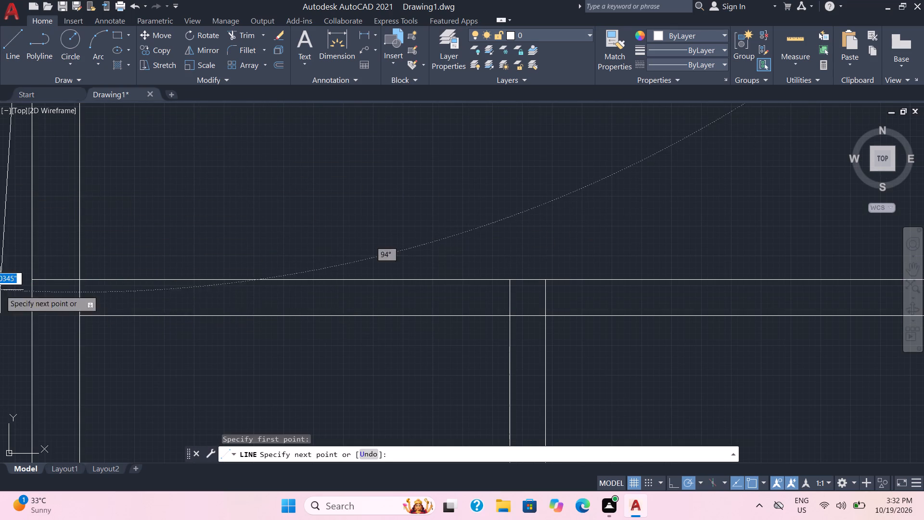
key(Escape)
Draw a horizontal line midway through the upper horizontal wall, from the west exterior wall to the first vertical interior wall.
click(6, 54)
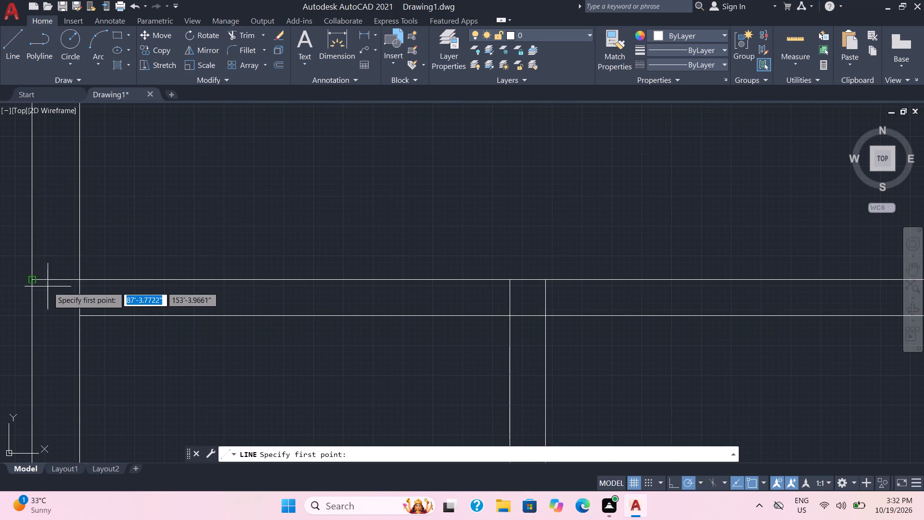
triple_click(80, 297)
click(80, 297)
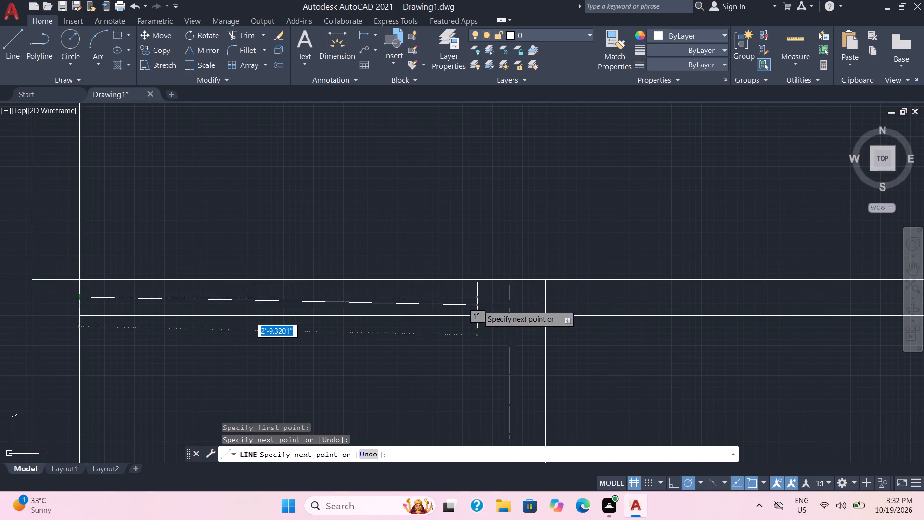
click(506, 301)
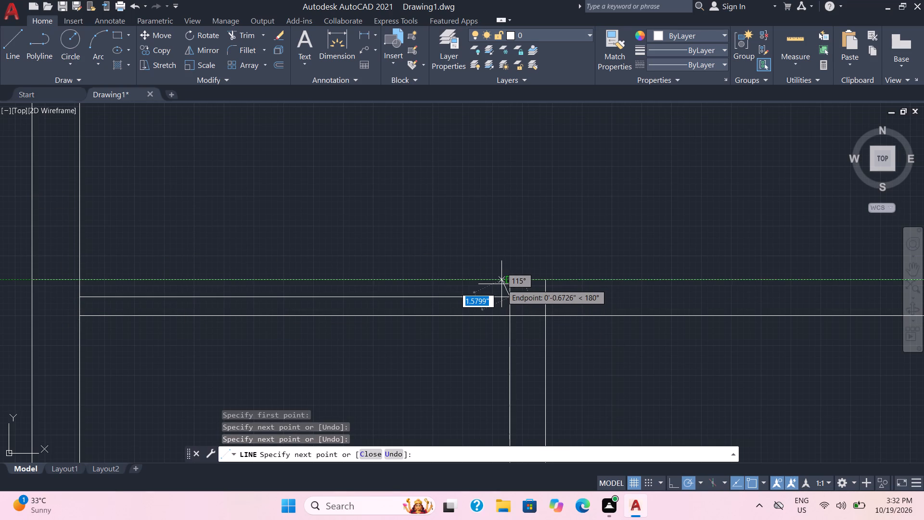
key(Escape)
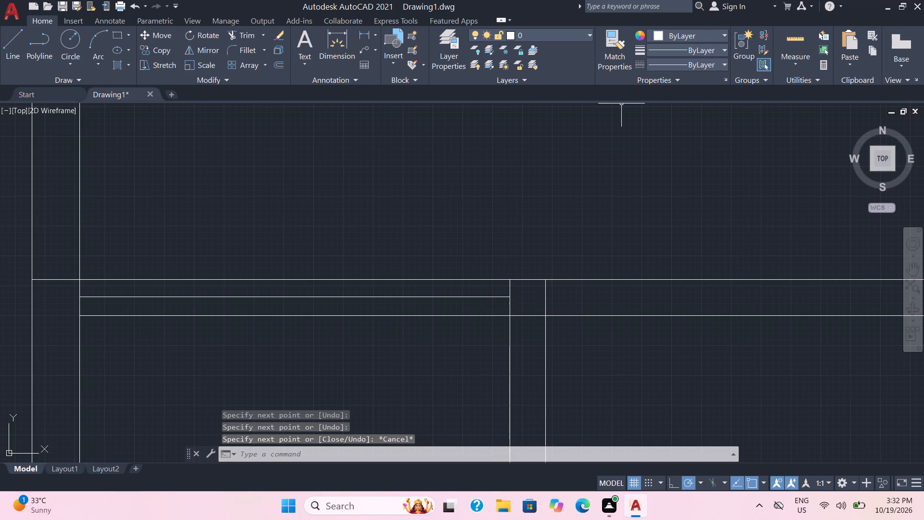
In red (237,31,36), draw a closed 3' long rectangle and its middle line in the upper horizontal wall beside the west exterior wall.
click(669, 32)
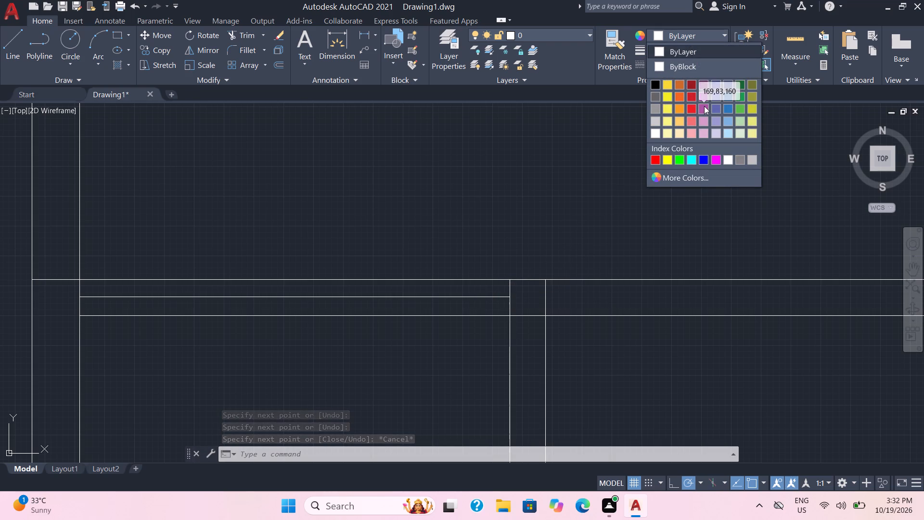
click(689, 105)
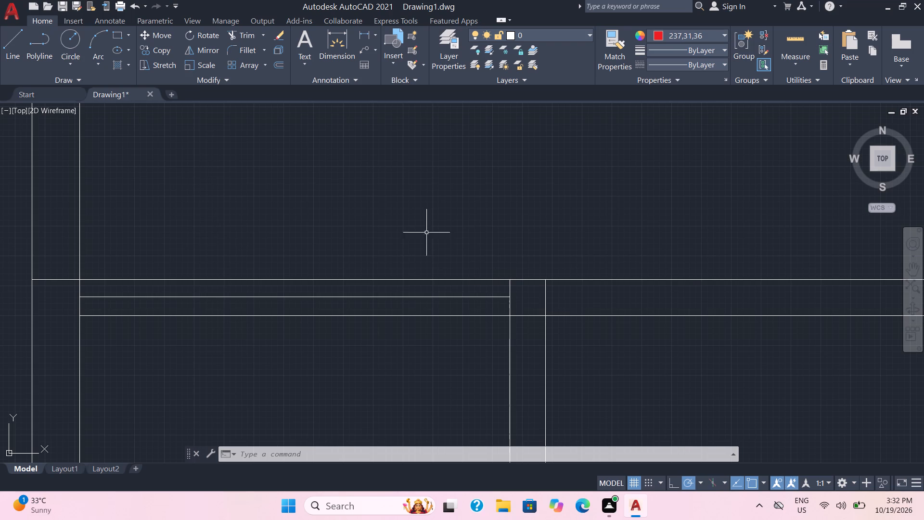
click(2, 40)
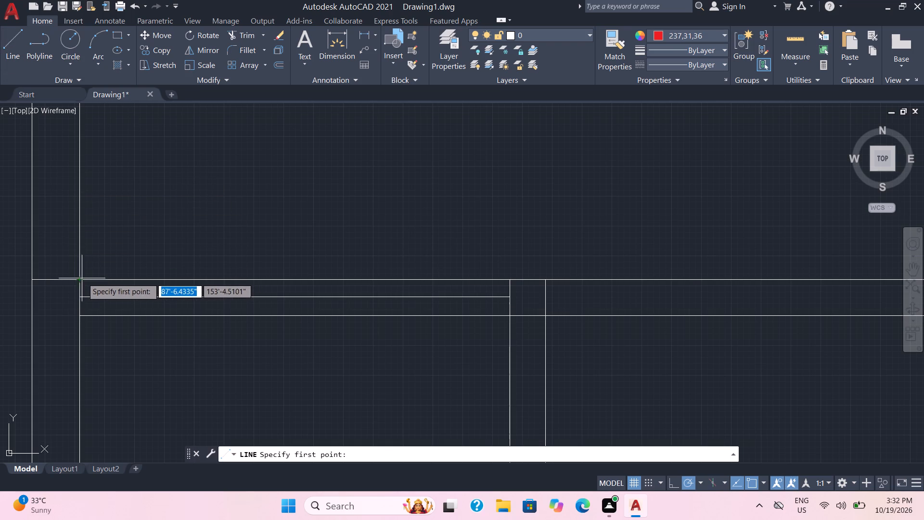
click(80, 278)
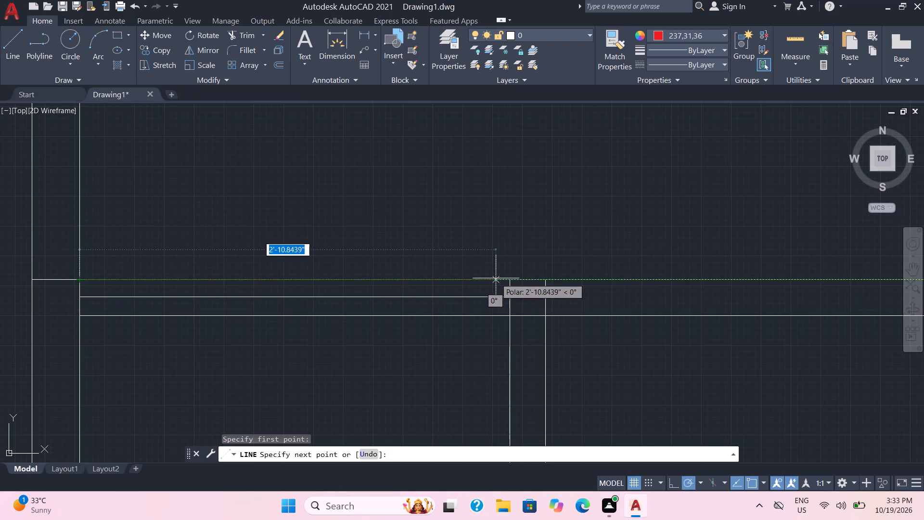
click(512, 277)
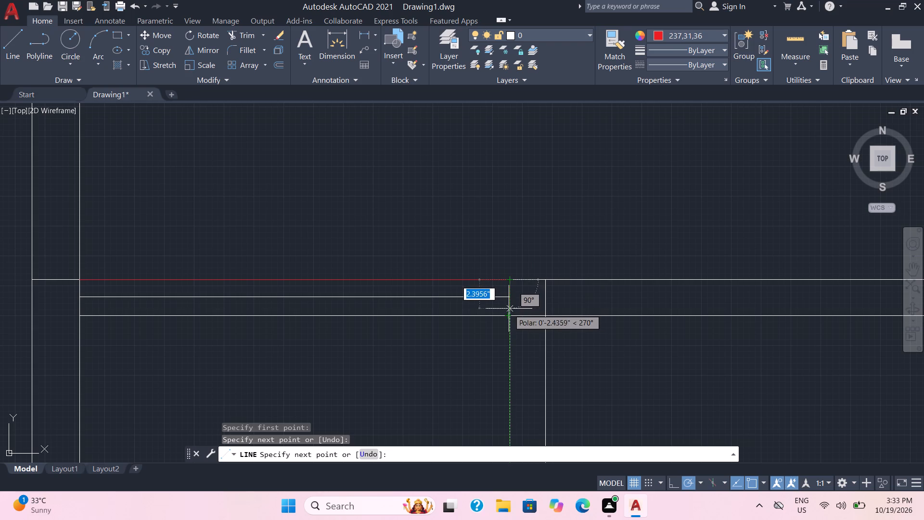
click(509, 313)
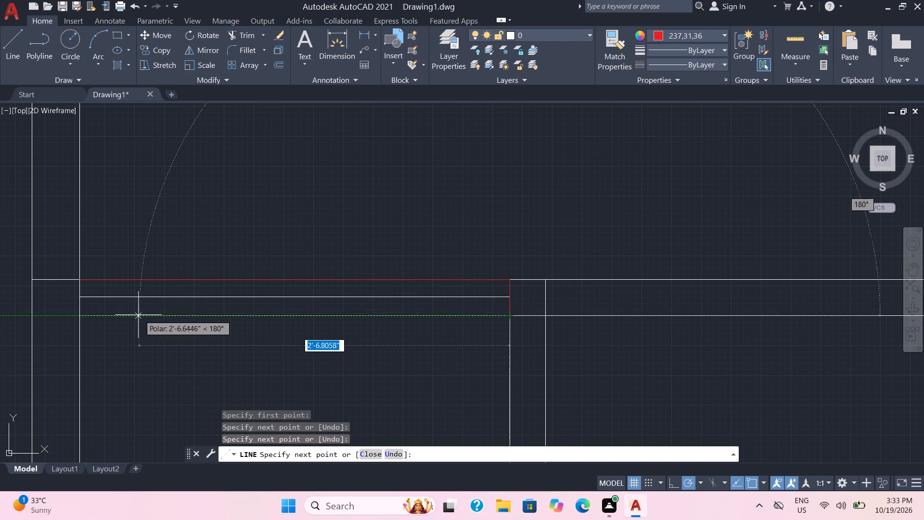
click(81, 313)
click(77, 281)
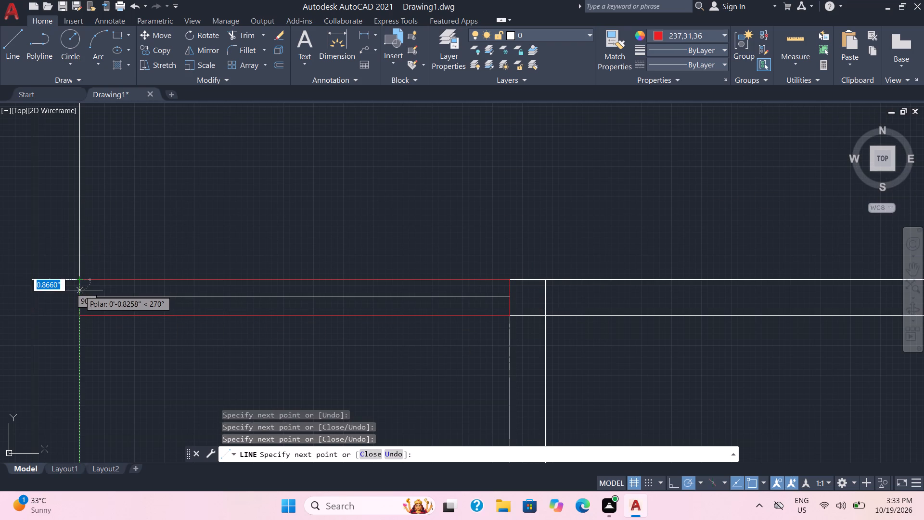
click(79, 294)
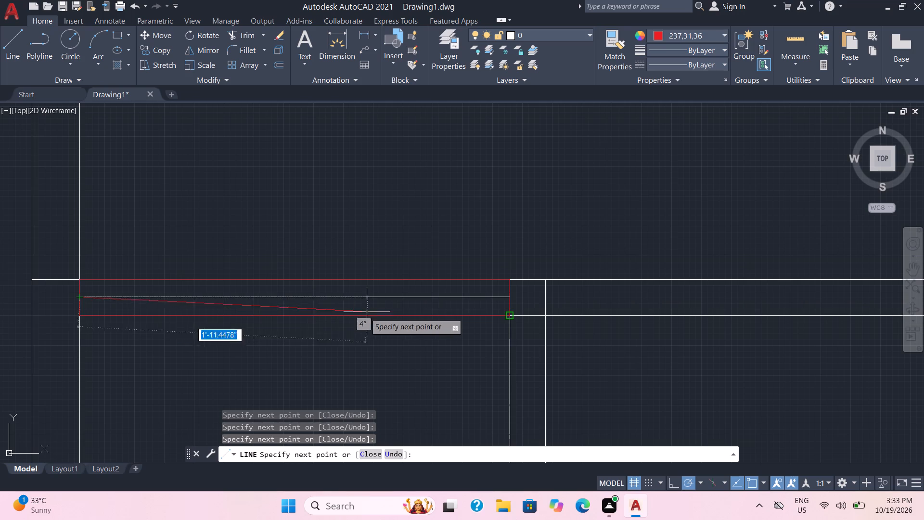
click(507, 295)
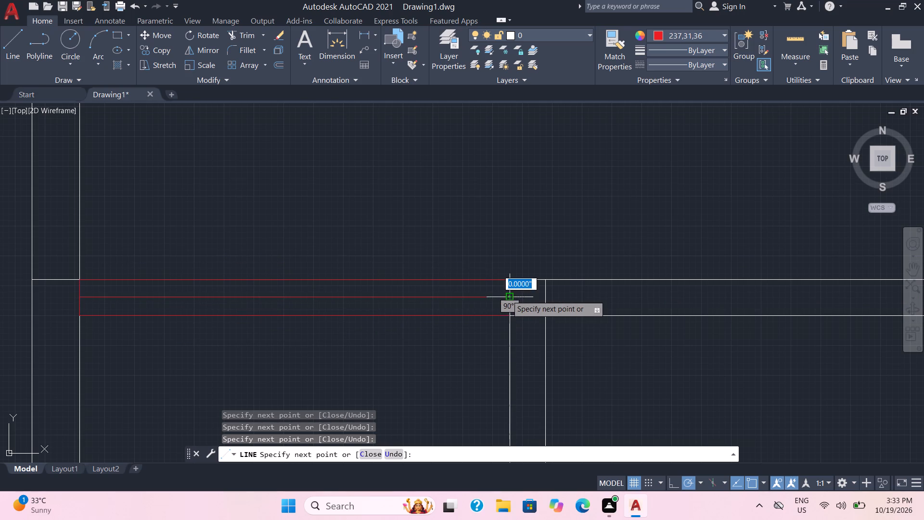
key(Escape)
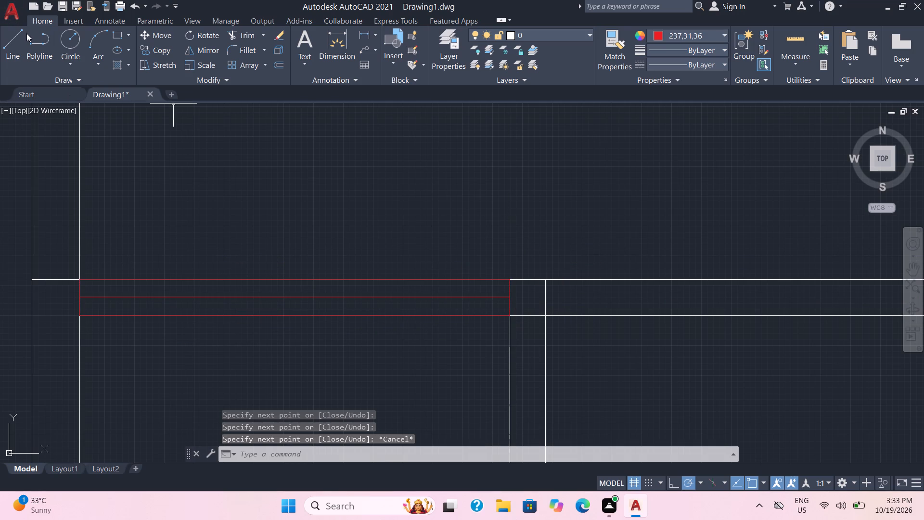
With the colour set to ByLayer, draw a short vertical line over the red rectangle's west end, along the exterior wall's inner face.
click(19, 46)
click(690, 35)
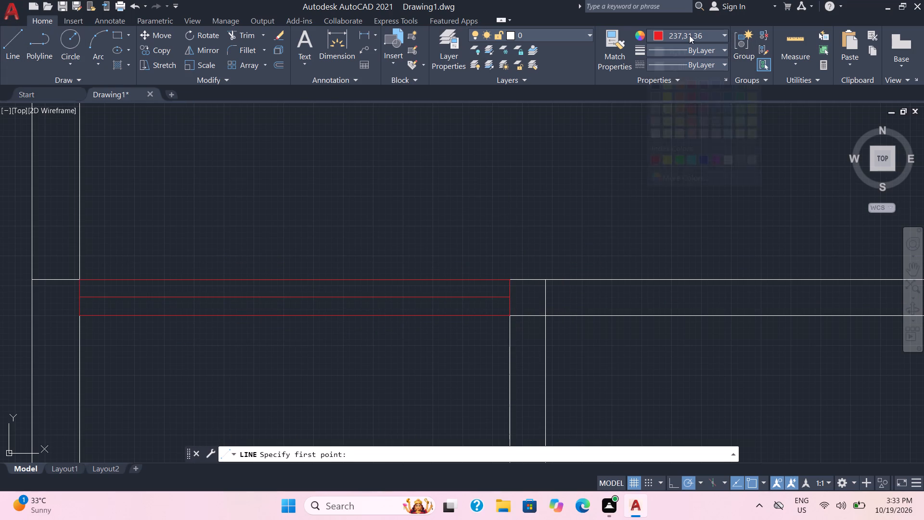
click(659, 53)
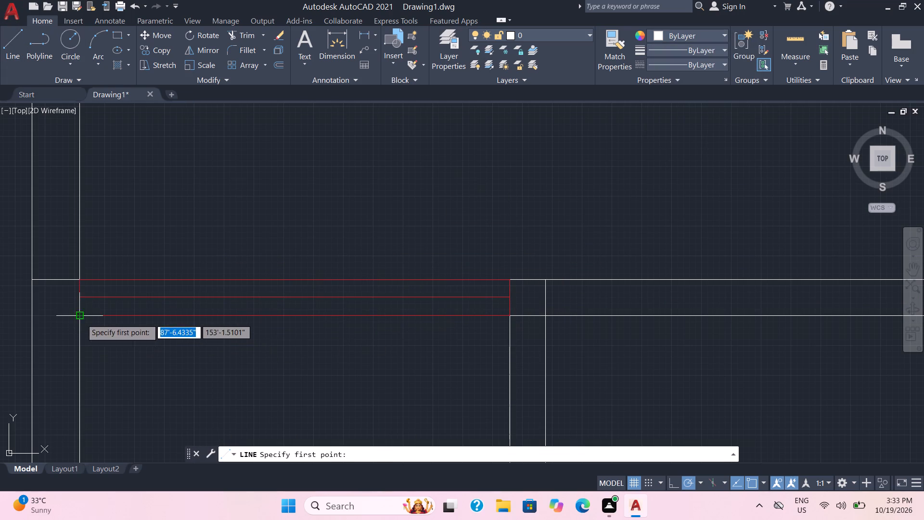
click(81, 319)
click(79, 282)
key(Escape)
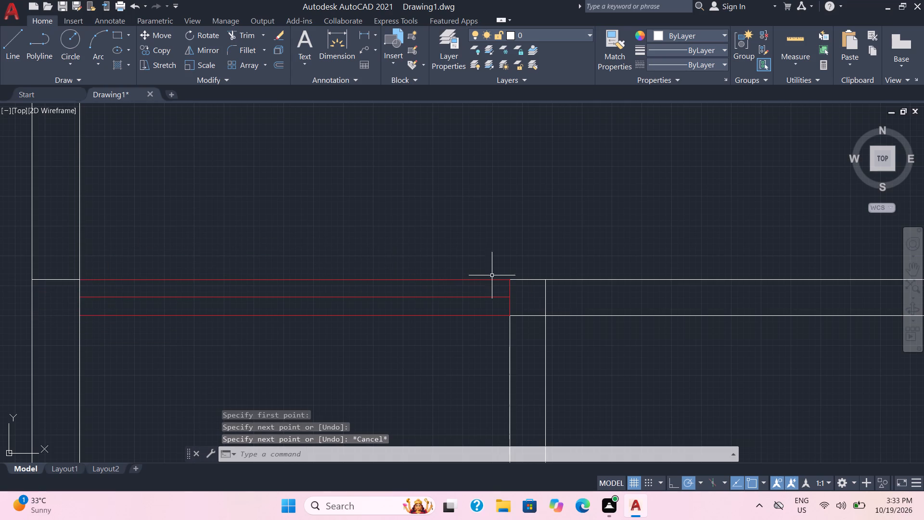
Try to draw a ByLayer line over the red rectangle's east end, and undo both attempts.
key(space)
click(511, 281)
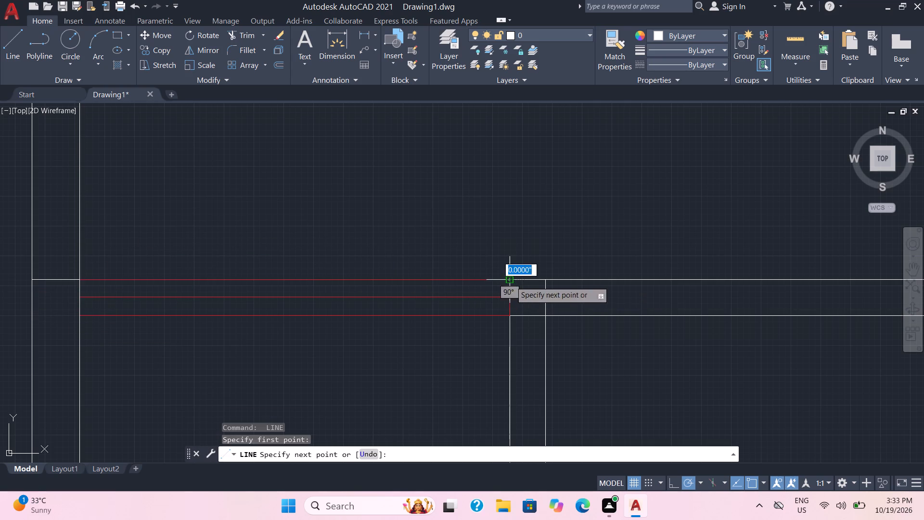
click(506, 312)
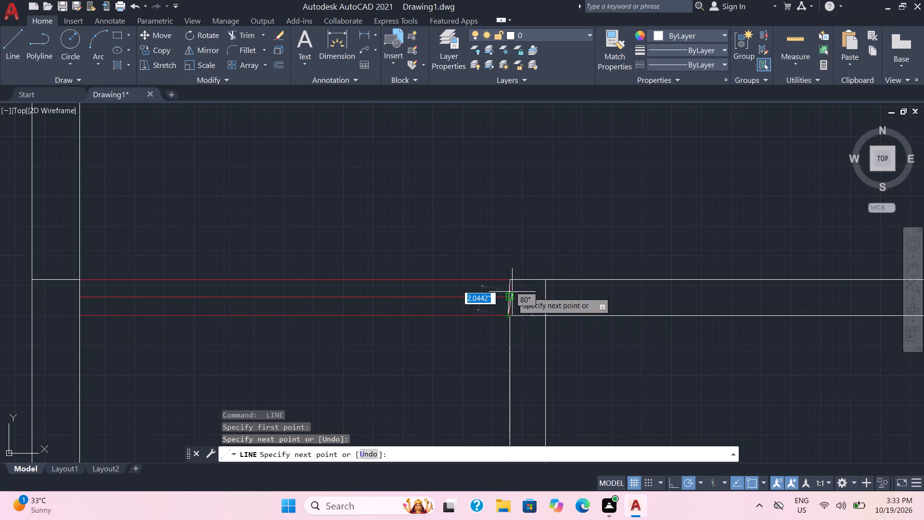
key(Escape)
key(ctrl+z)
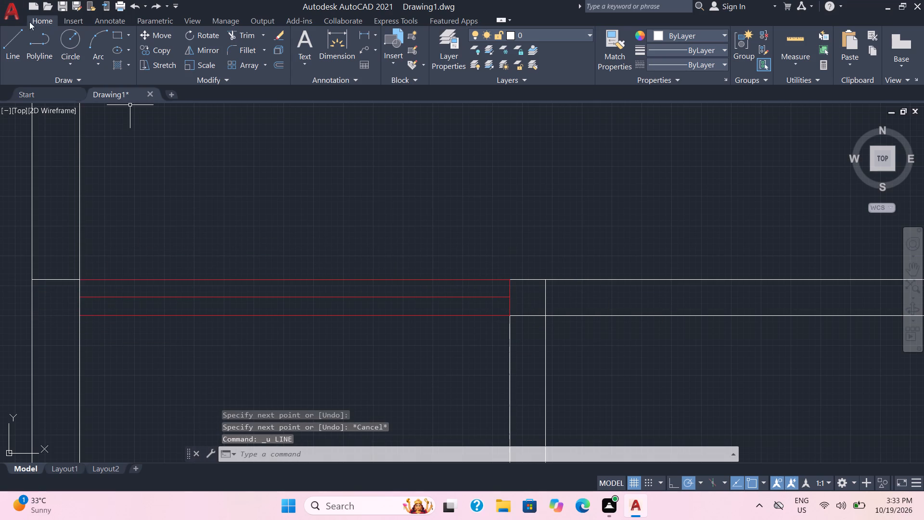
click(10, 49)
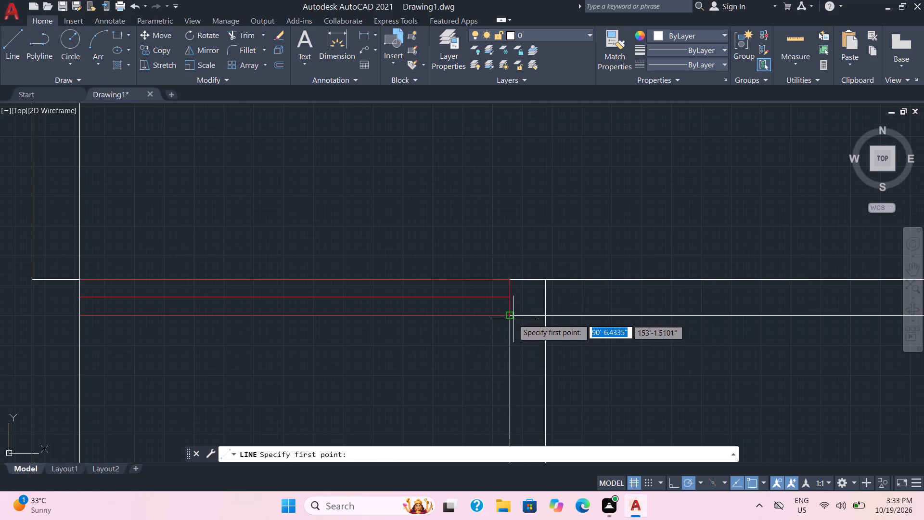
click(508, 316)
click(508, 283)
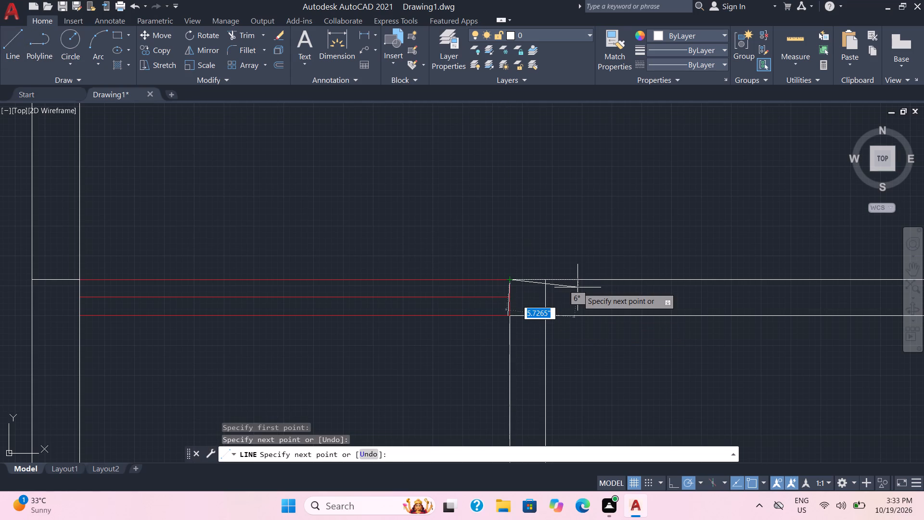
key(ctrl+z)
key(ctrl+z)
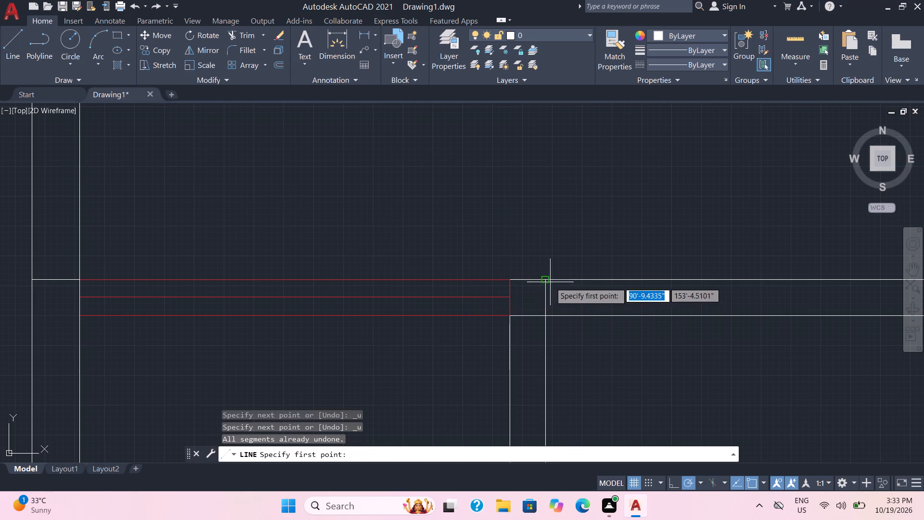
Draw a vertical ByLayer line over the red rectangle's east end, from its bottom corner to its top corner.
click(21, 44)
scroll(504, 302, up, 3)
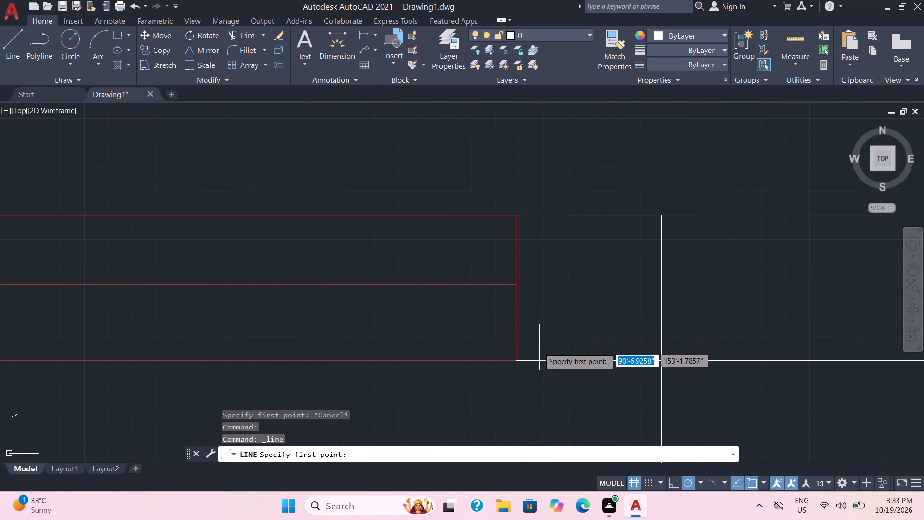
click(518, 360)
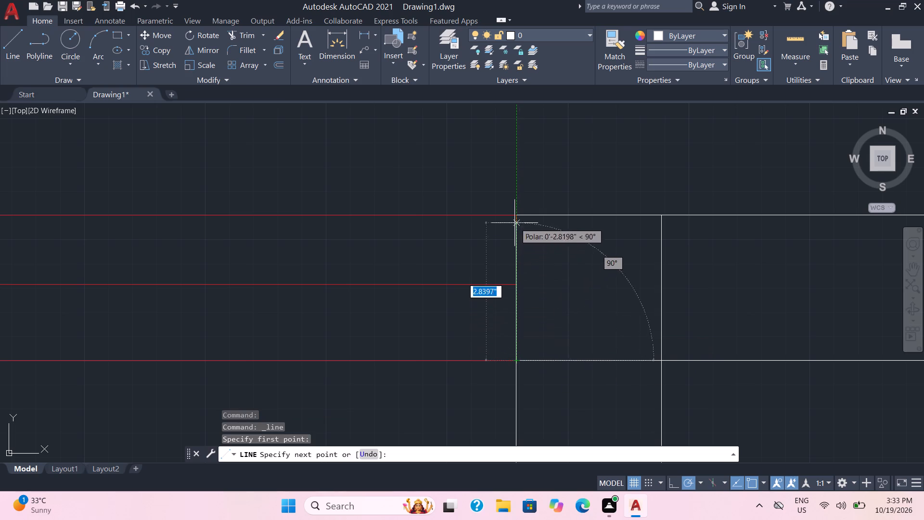
click(515, 215)
key(Escape)
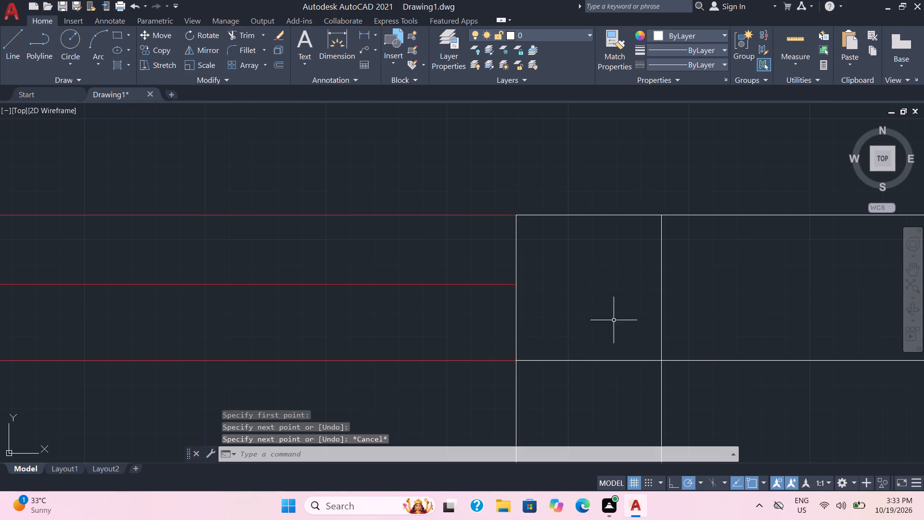
Trim the overlapping wall lines inside the junction just east of the red rectangle so the walls form an open corner.
click(244, 33)
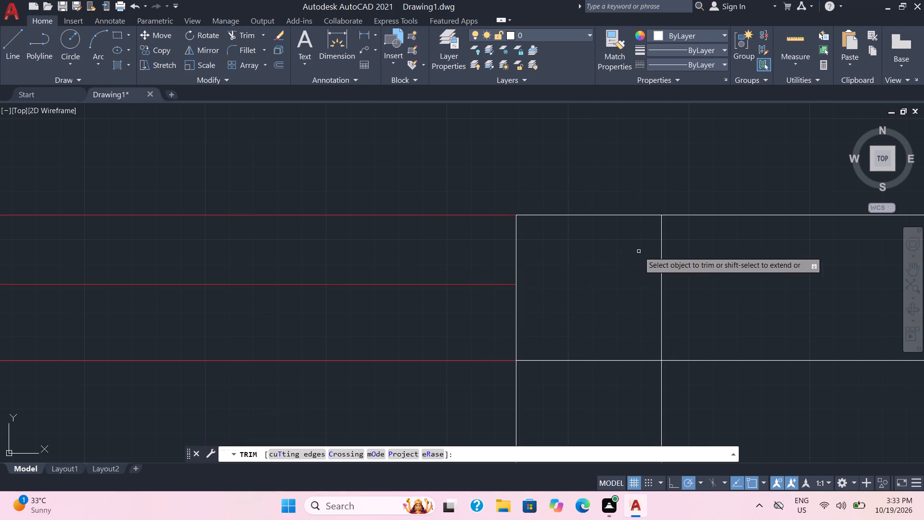
drag(695, 257, 610, 405)
scroll(618, 357, down, 5)
middle_drag(686, 404, 544, 325)
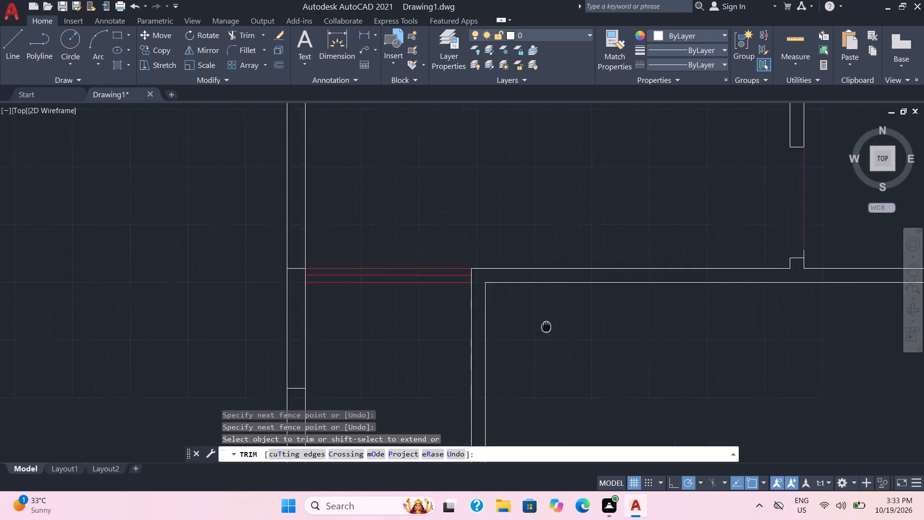
middle_drag(544, 325, 457, 276)
key(Escape)
Draw a short horizontal line across the first vertical interior wall below the corner, level with the line crossing the west exterior wall.
scroll(555, 273, down, 2)
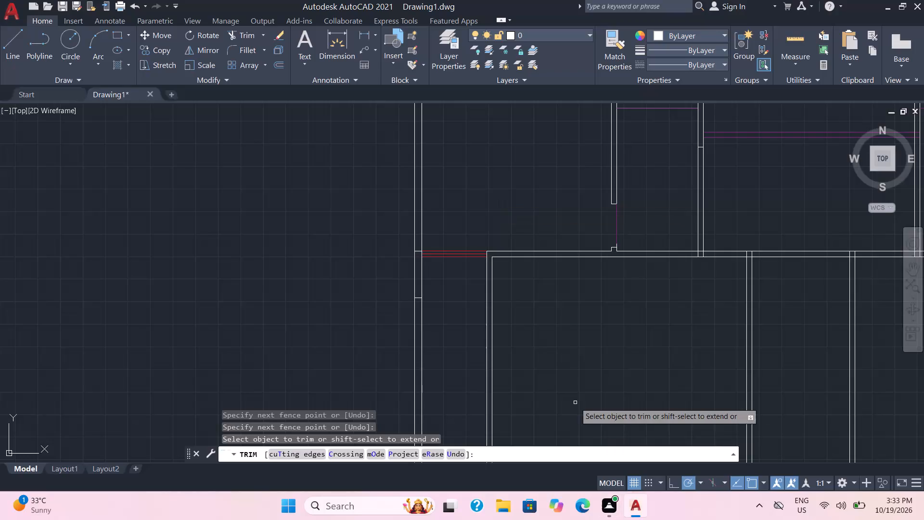
scroll(573, 398, down, 3)
middle_drag(582, 386, 558, 275)
scroll(525, 282, up, 3)
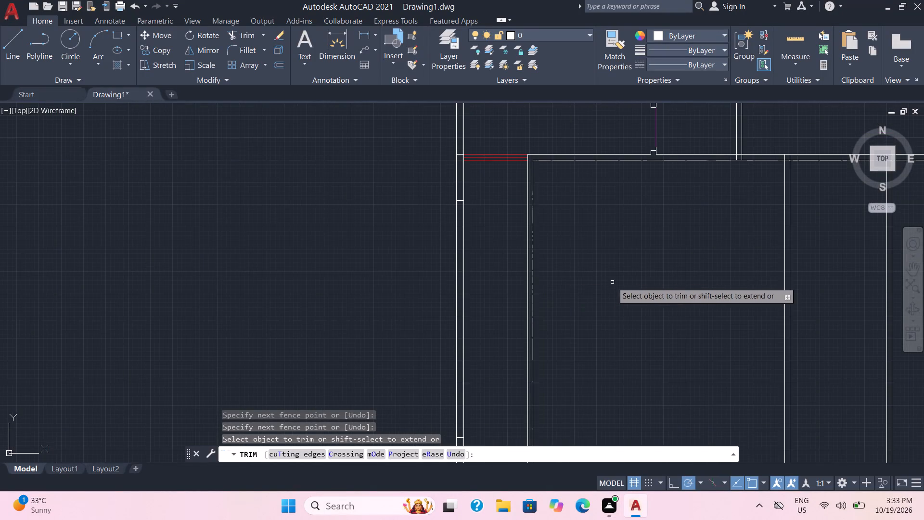
middle_drag(613, 282, 603, 330)
scroll(592, 319, up, 2)
middle_drag(523, 280, 566, 397)
scroll(524, 282, down, 1)
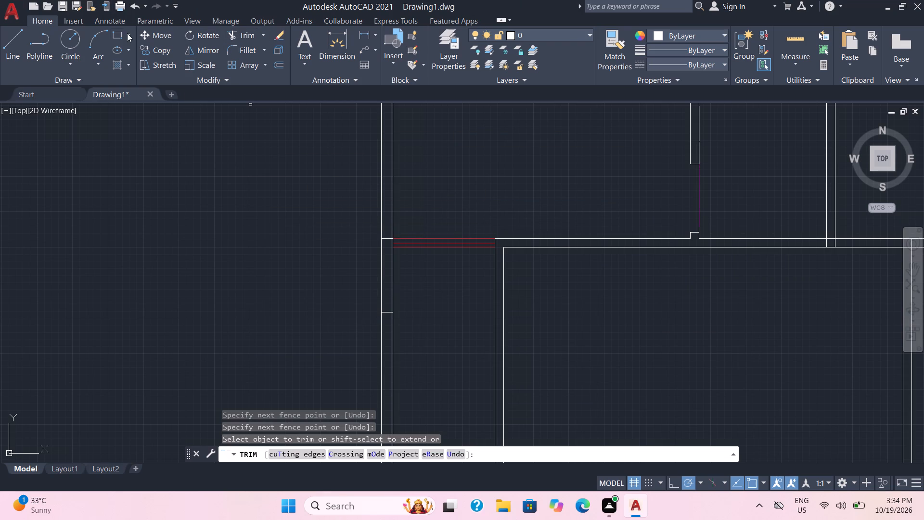
click(12, 46)
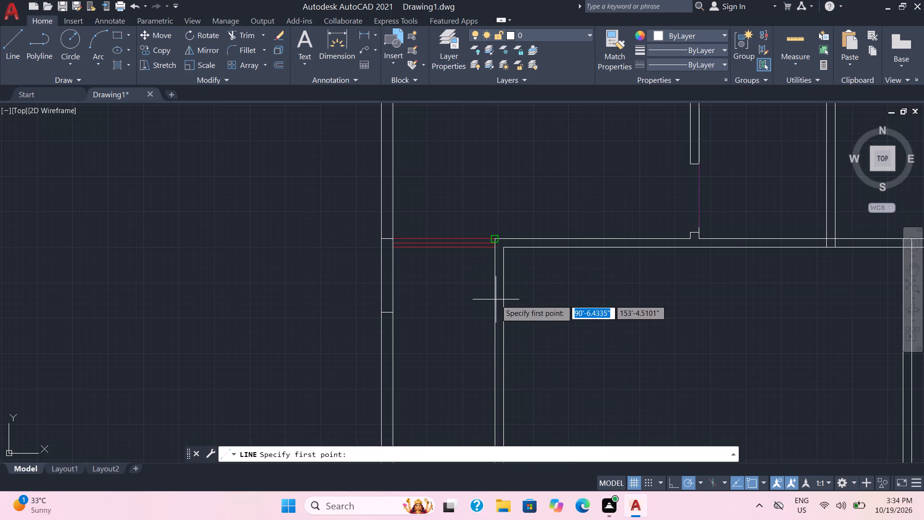
scroll(491, 296, up, 1)
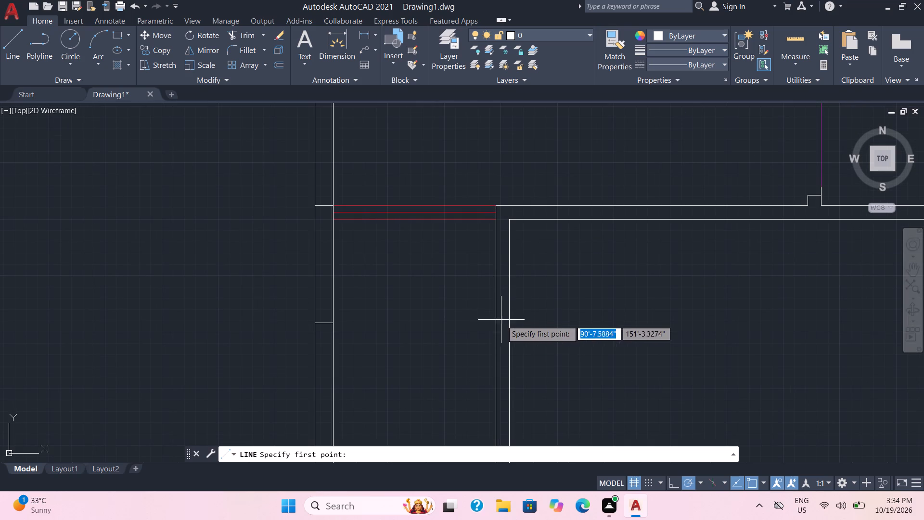
triple_click(495, 324)
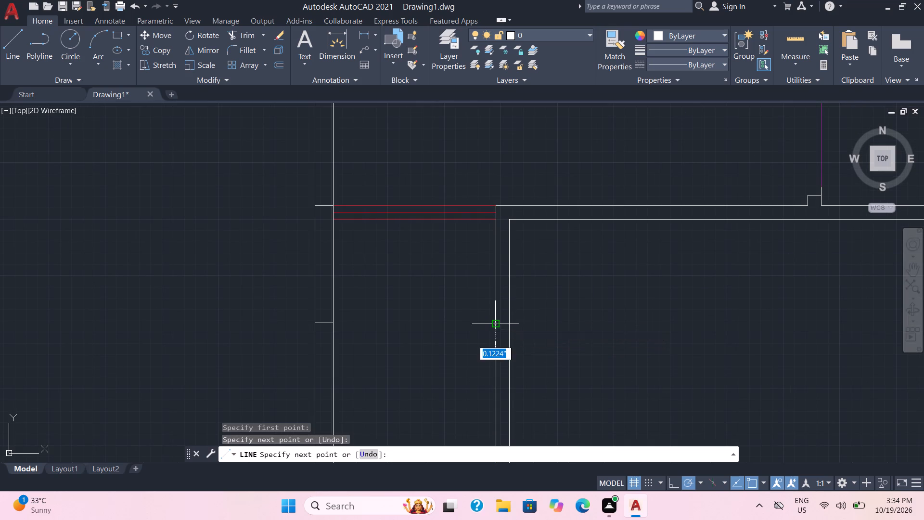
click(495, 324)
double_click(510, 324)
key(Escape)
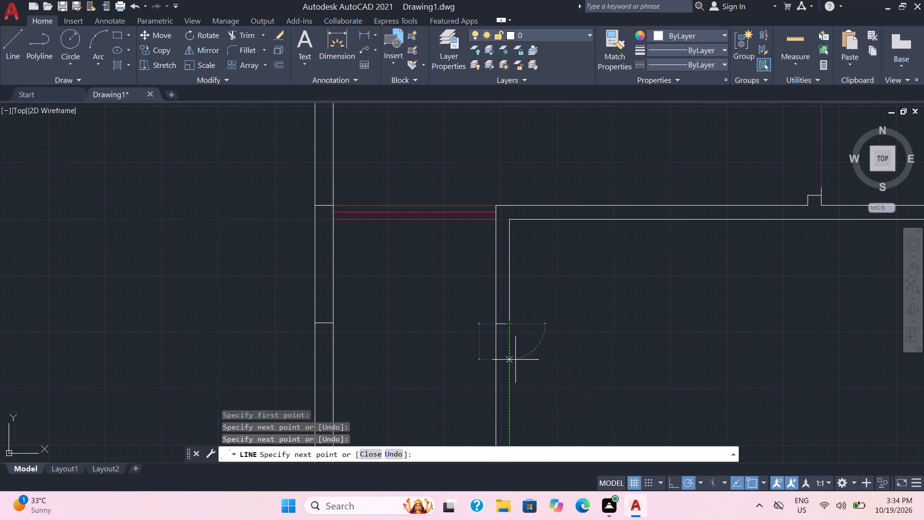
Draw a second short horizontal line across the same interior wall, a little under 3' south of the first one.
click(10, 47)
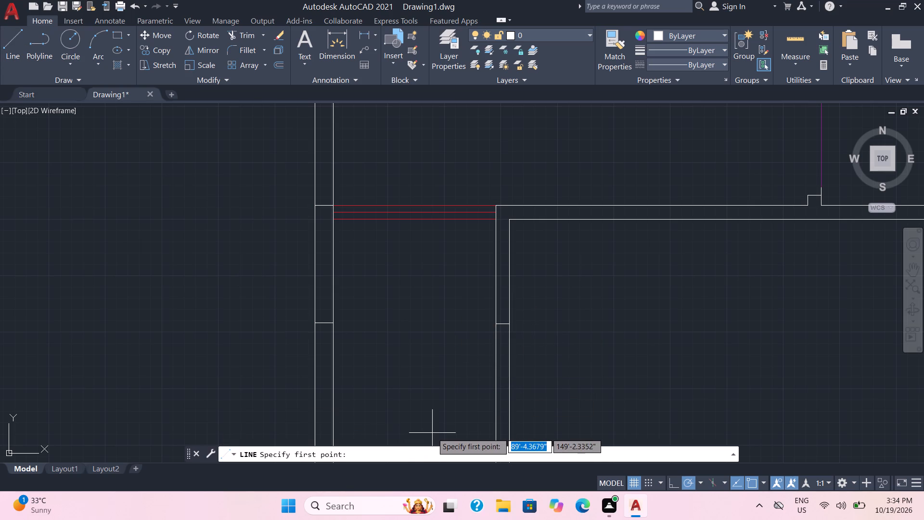
scroll(432, 433, down, 1)
middle_drag(506, 405, 477, 209)
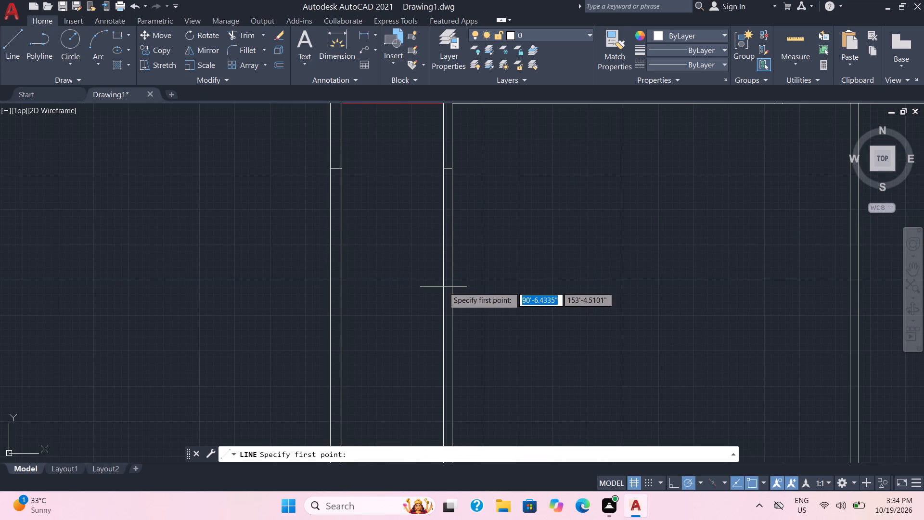
scroll(476, 281, down, 1)
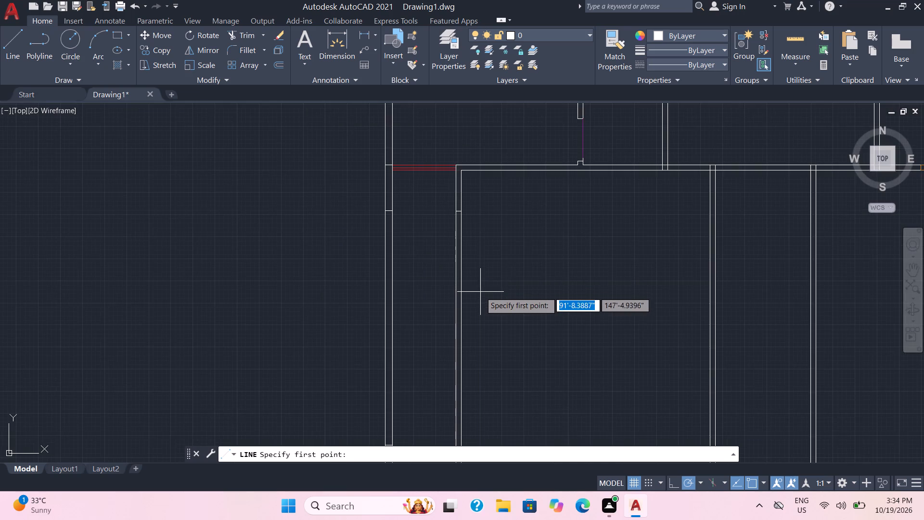
scroll(481, 294, down, 1)
scroll(471, 295, up, 2)
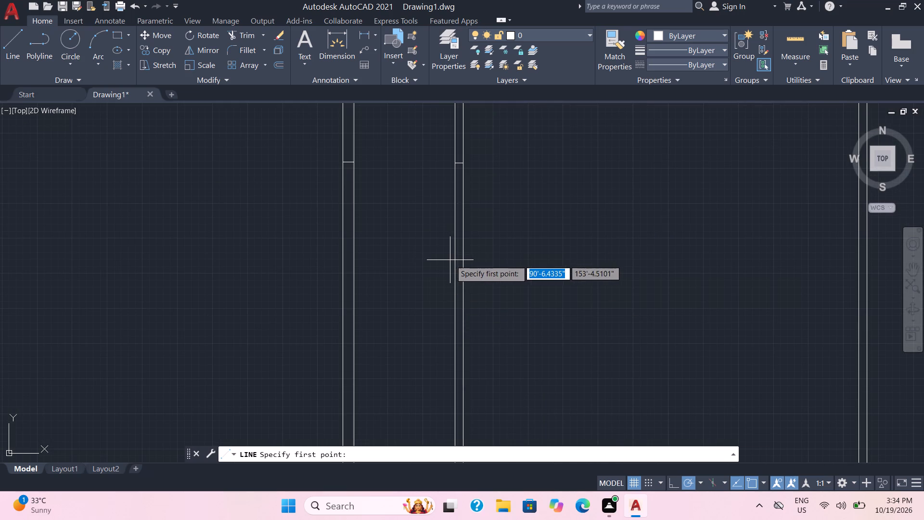
triple_click(454, 260)
double_click(464, 265)
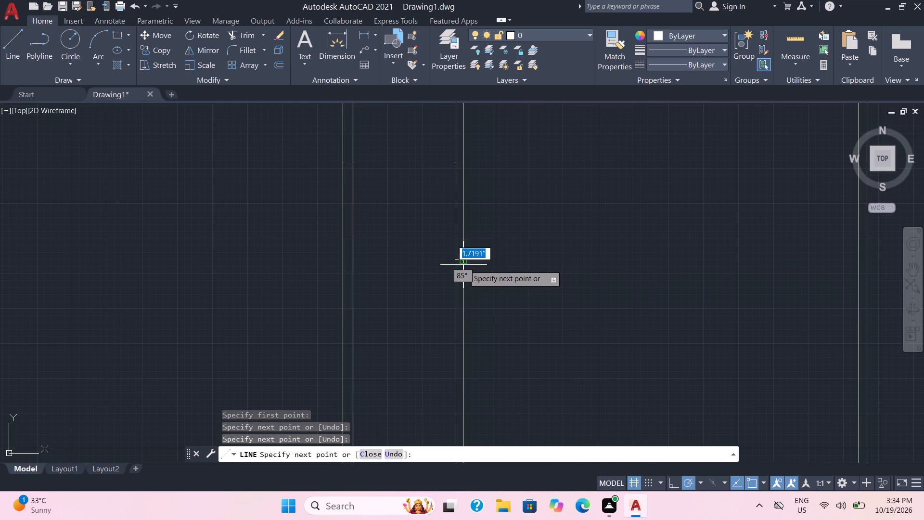
key(Escape)
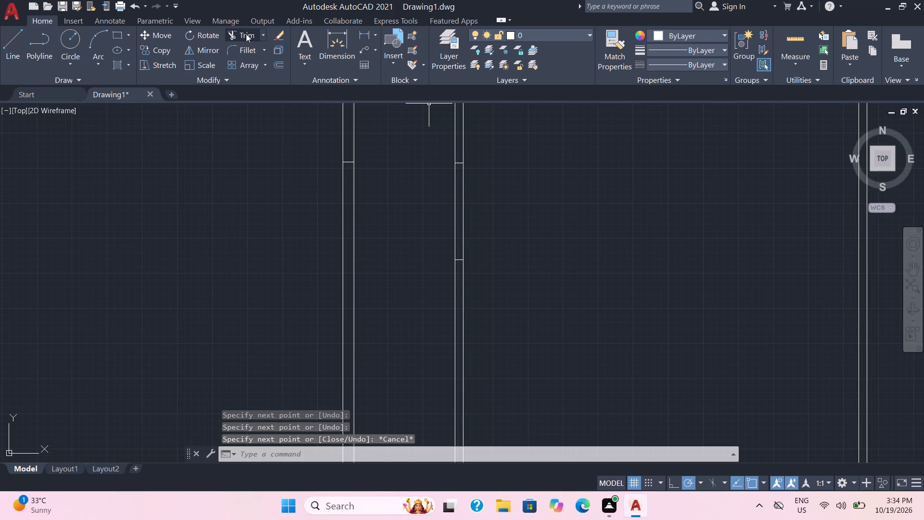
Trim both faces of the interior wall between the two short cross lines to open a gap.
click(251, 34)
drag(509, 182, 439, 222)
key(Escape)
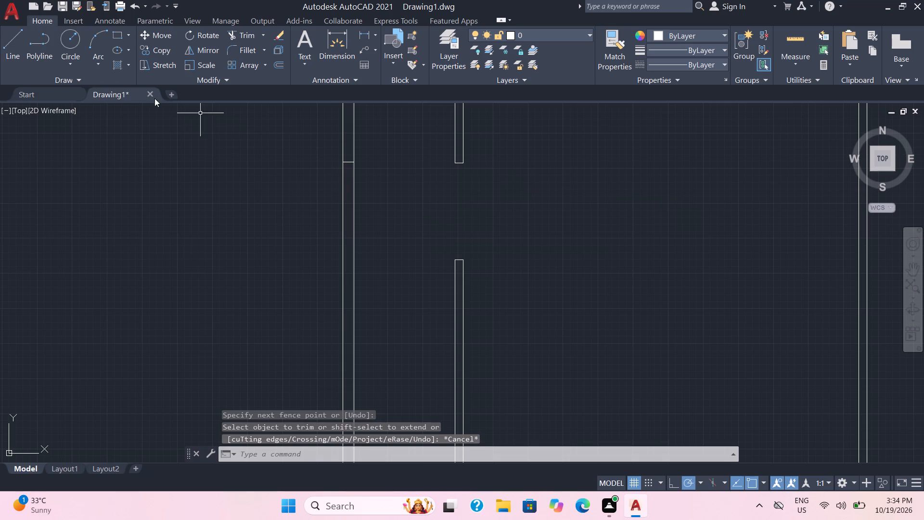
Draw the outline of the new interior wall opening and a vertical middle line joining the midpoints of its two ends.
click(18, 53)
scroll(433, 161, up, 1)
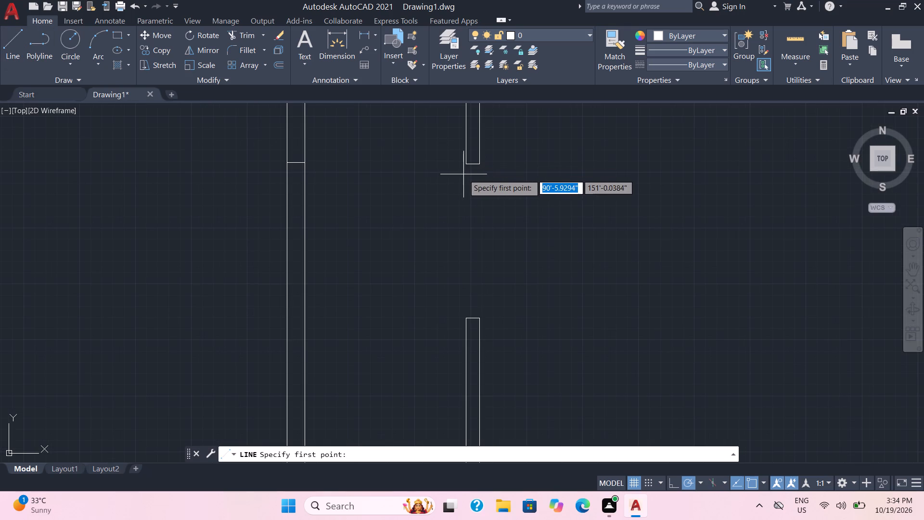
click(467, 163)
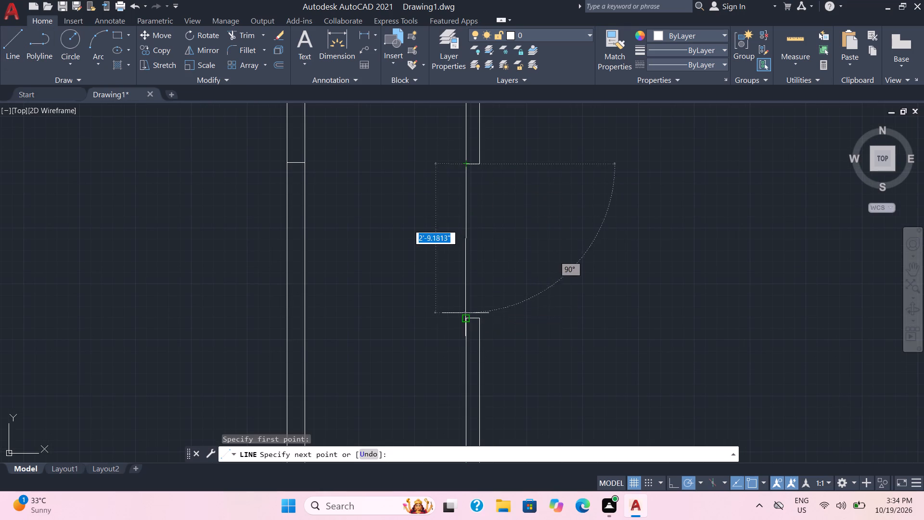
click(464, 320)
click(478, 315)
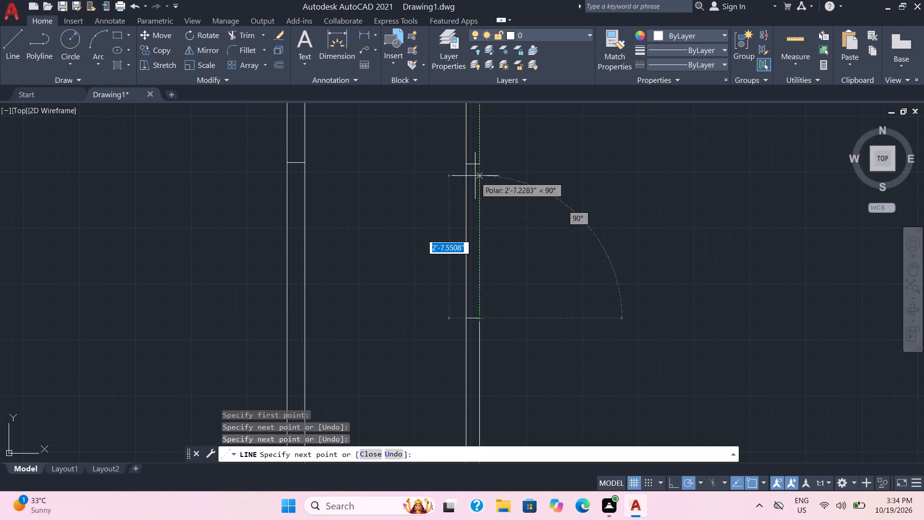
click(477, 165)
click(473, 165)
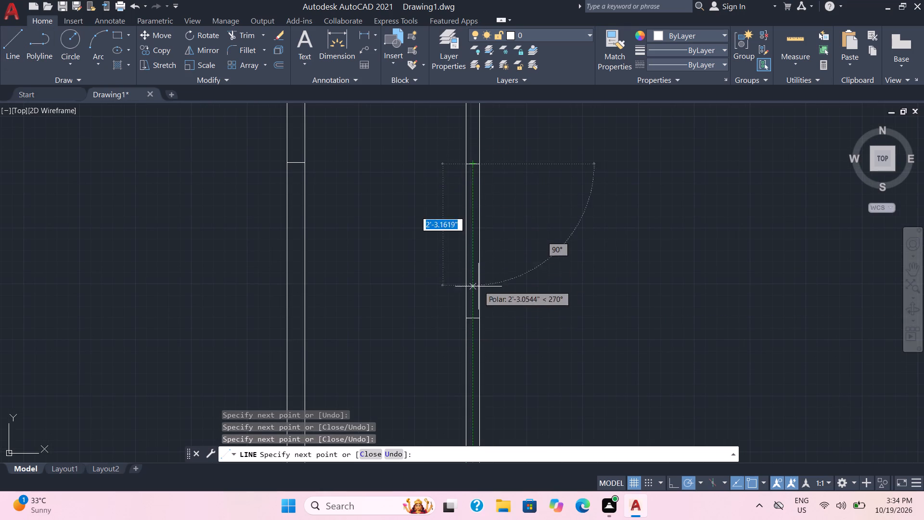
click(472, 314)
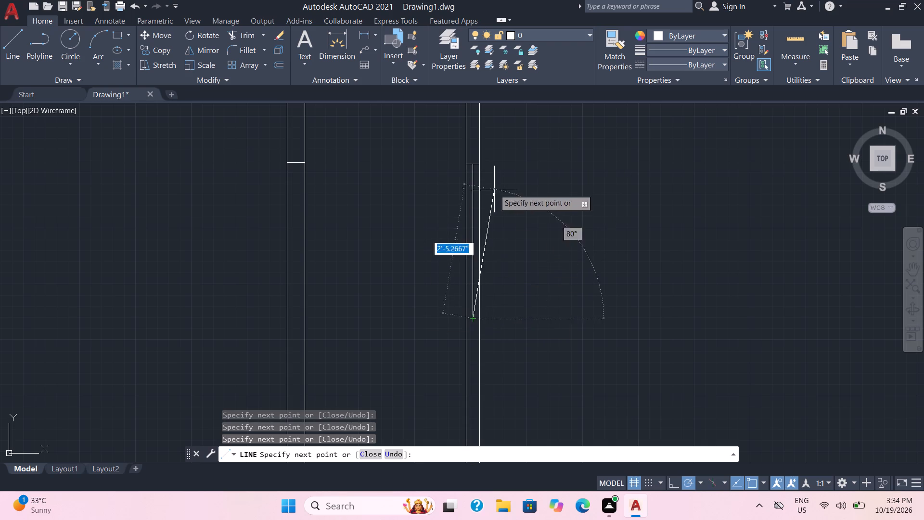
key(Escape)
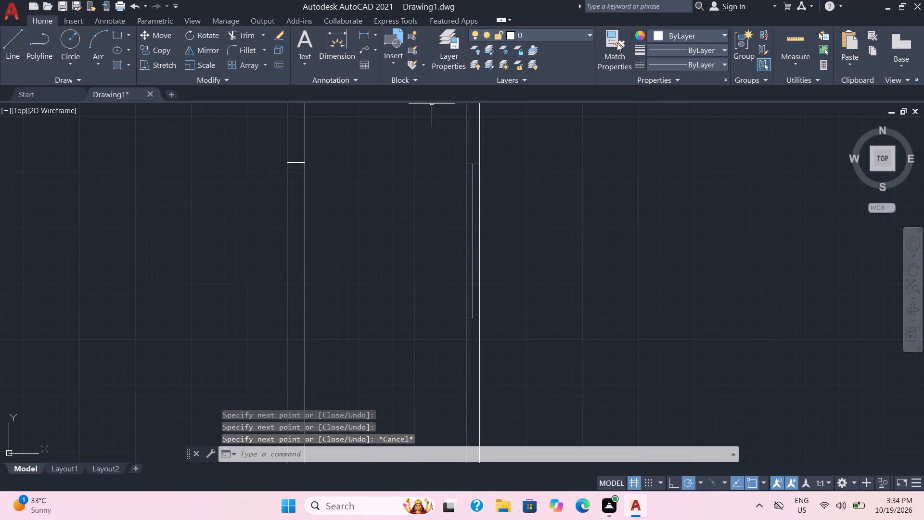
Colour the interior wall opening's two long outline lines and its vertical middle line purple (147,39,143).
click(685, 28)
click(685, 37)
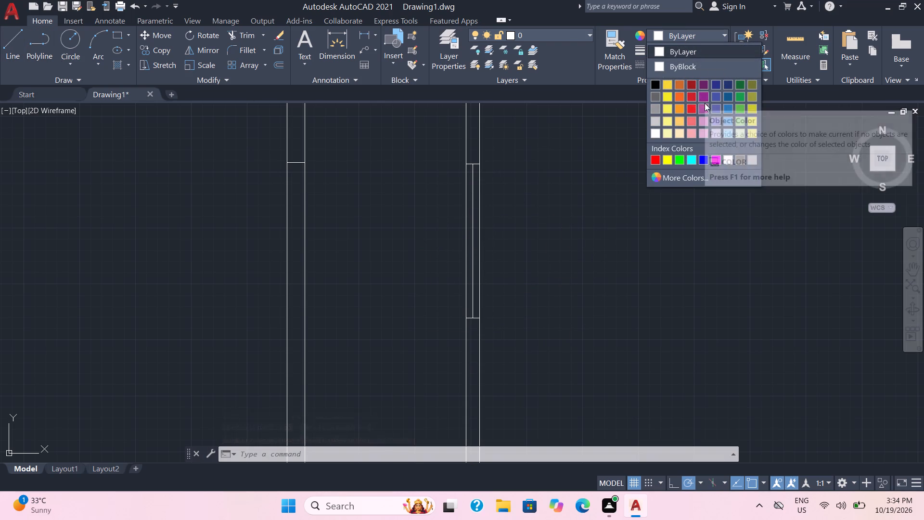
click(702, 97)
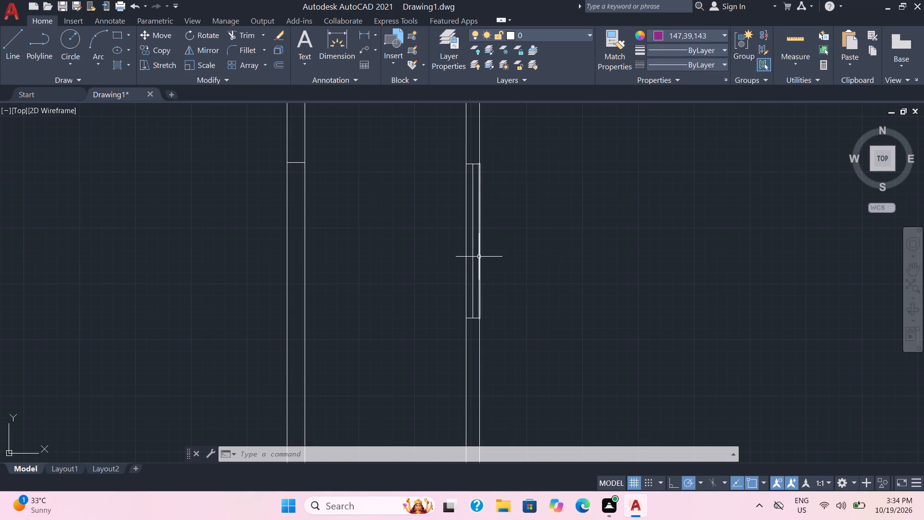
click(478, 257)
click(472, 261)
click(464, 263)
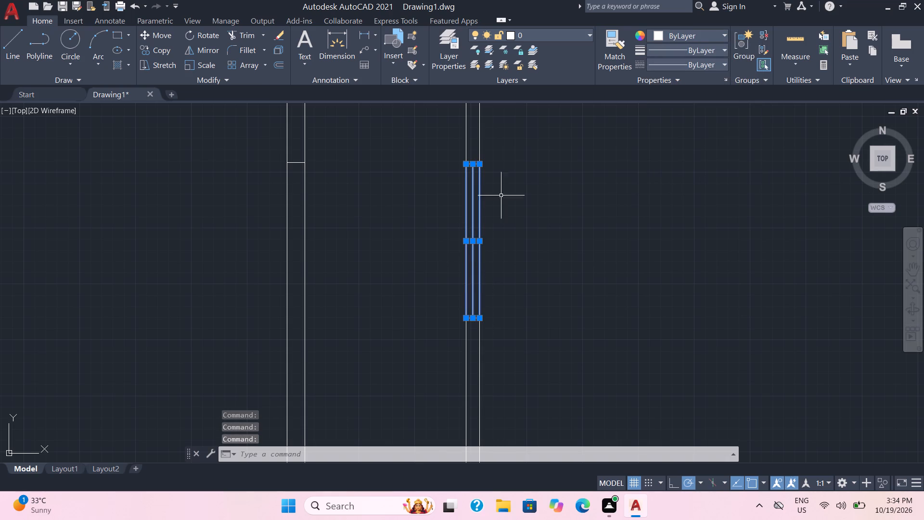
scroll(454, 169, up, 4)
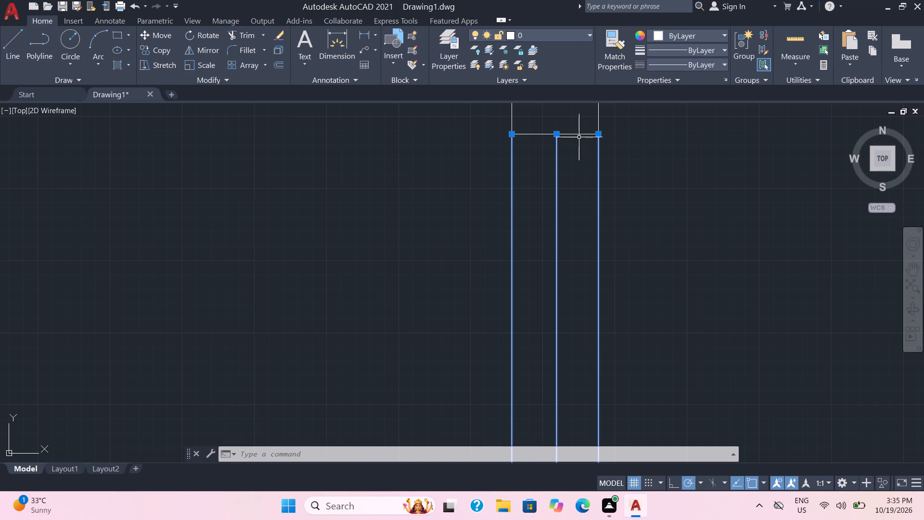
click(726, 38)
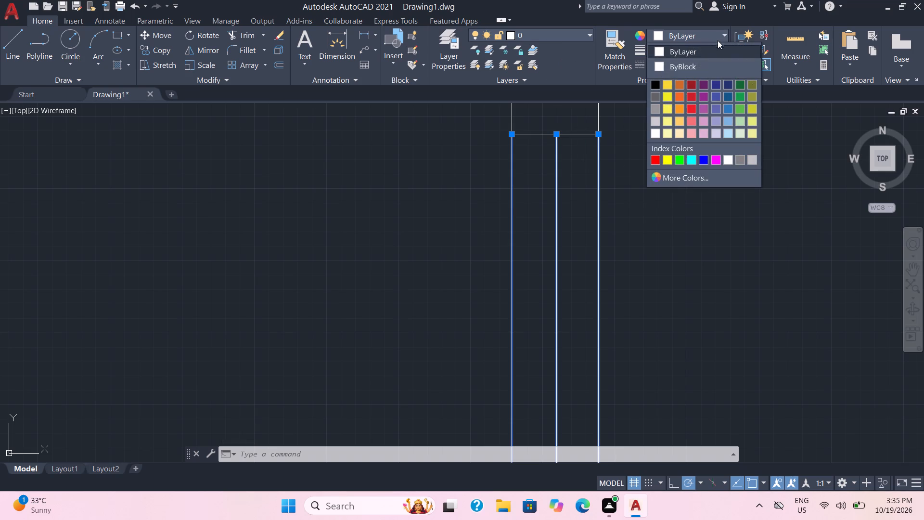
click(705, 98)
scroll(727, 144, down, 3)
middle_drag(718, 201, 689, 187)
key(Escape)
Draw connected purple lines marking a second opening a little over 2' long in the same interior wall, just north of its south corner.
middle_drag(723, 248, 621, 211)
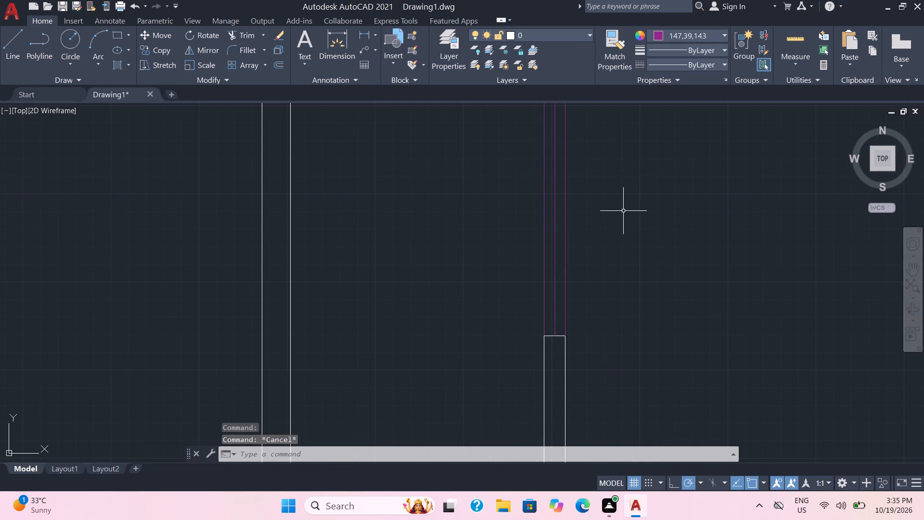
scroll(639, 278, down, 1)
middle_drag(632, 310, 559, 282)
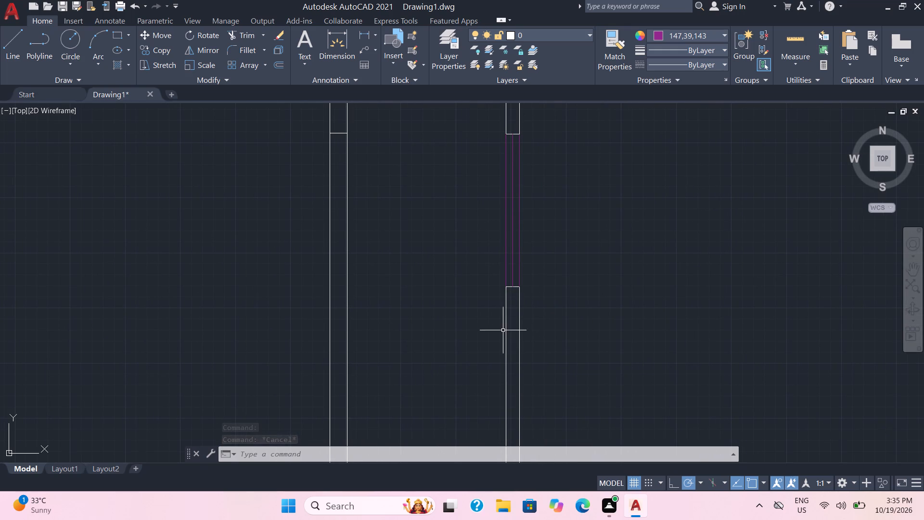
scroll(573, 331, down, 1)
middle_drag(624, 345, 565, 281)
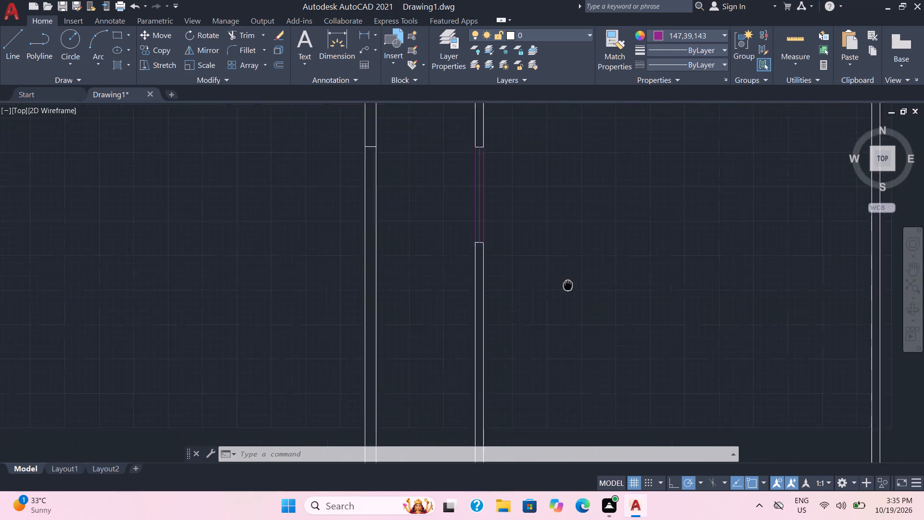
middle_drag(565, 281, 541, 266)
scroll(554, 267, down, 2)
middle_drag(542, 350, 548, 283)
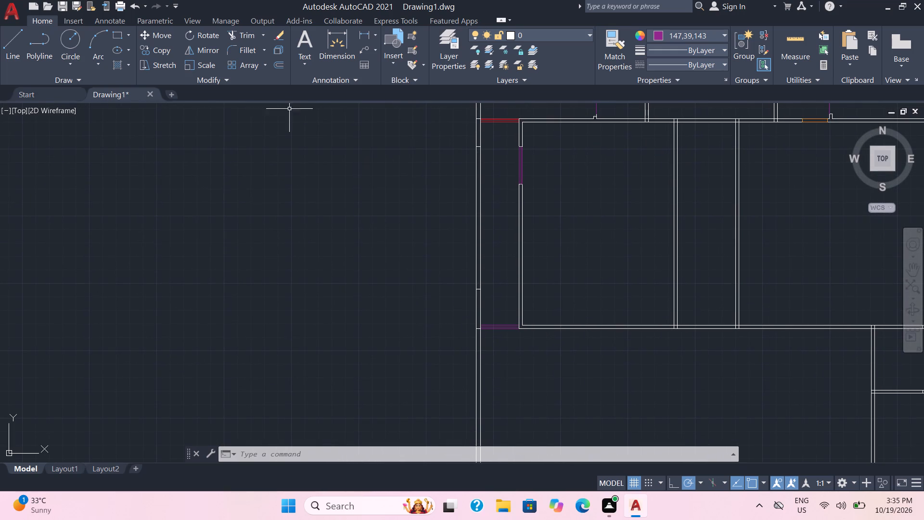
click(9, 48)
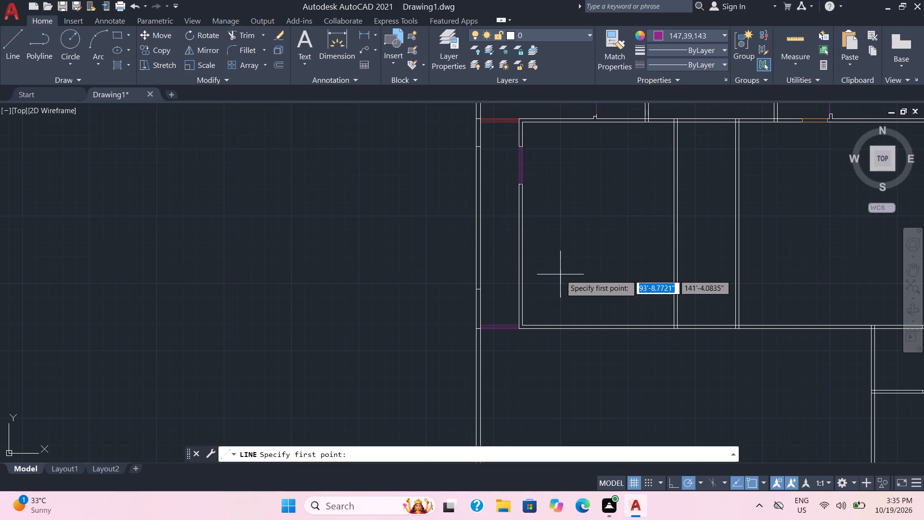
scroll(563, 269, up, 2)
middle_drag(529, 267, 564, 291)
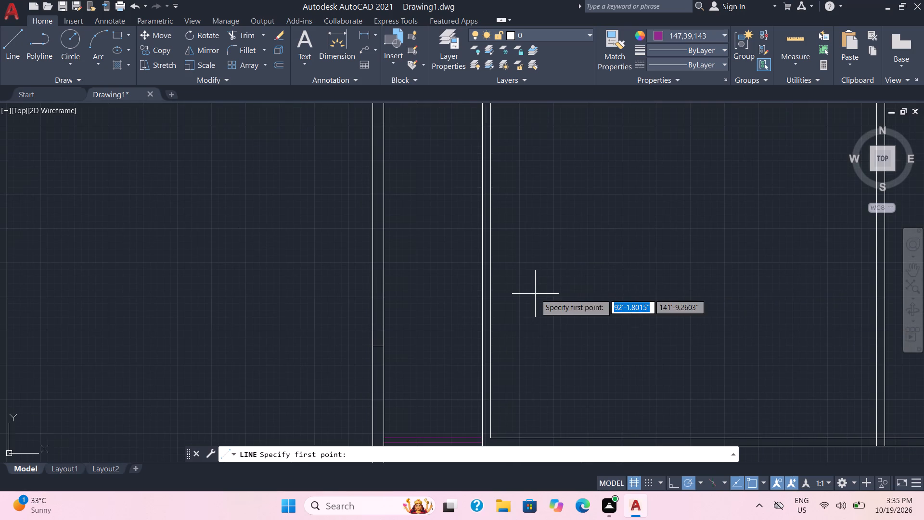
scroll(535, 292, up, 1)
middle_drag(535, 292, 596, 53)
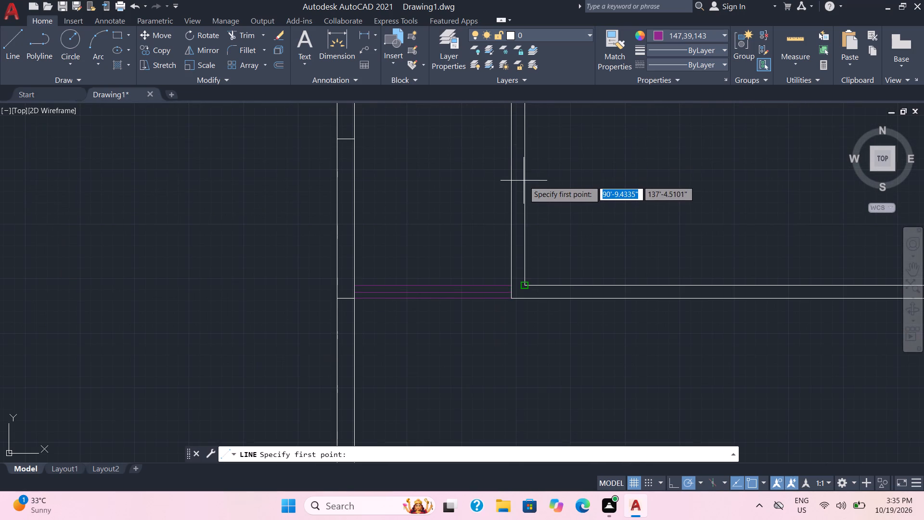
triple_click(511, 206)
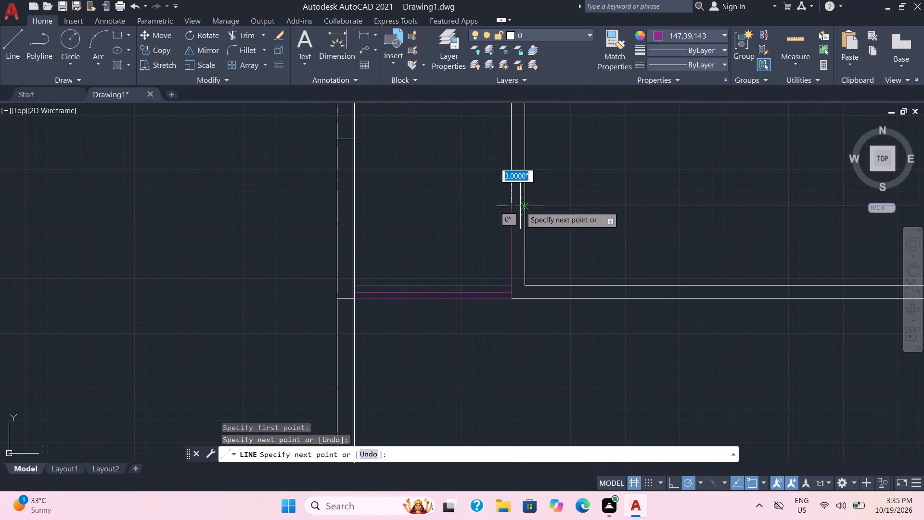
double_click(521, 206)
middle_drag(530, 153, 531, 155)
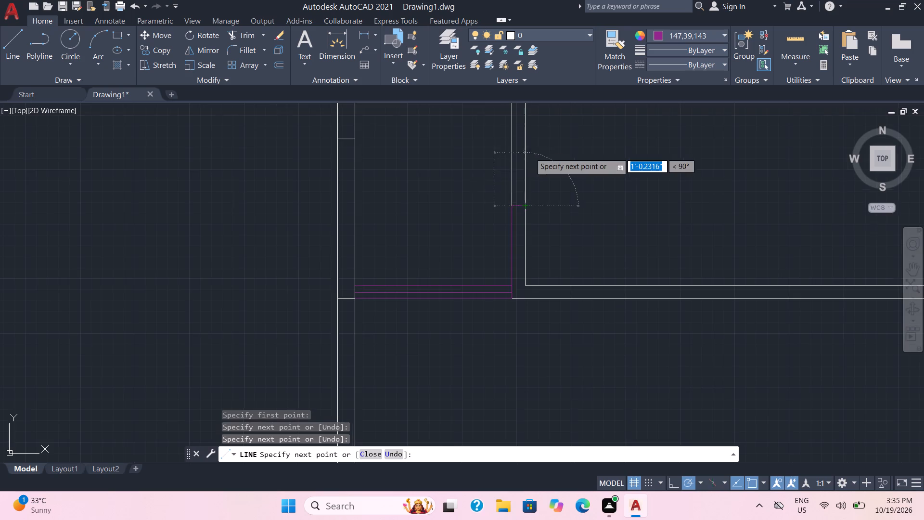
middle_drag(531, 155, 538, 297)
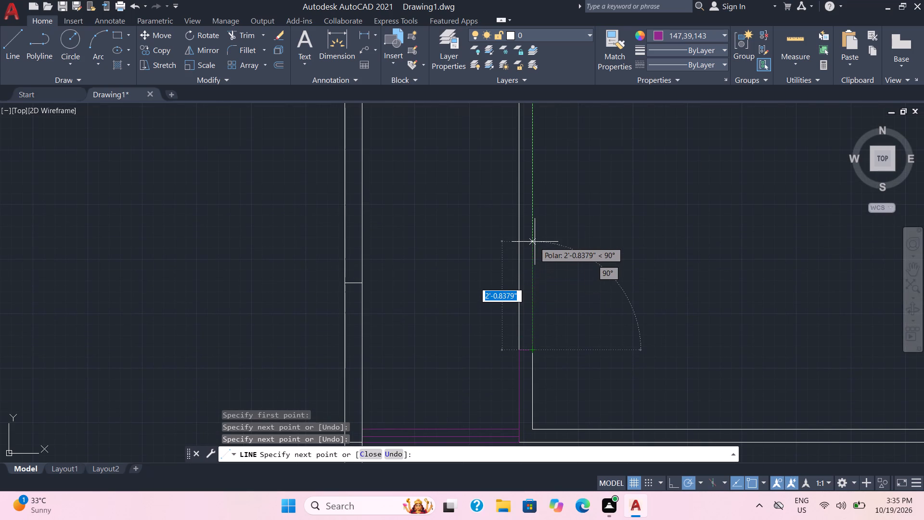
double_click(533, 236)
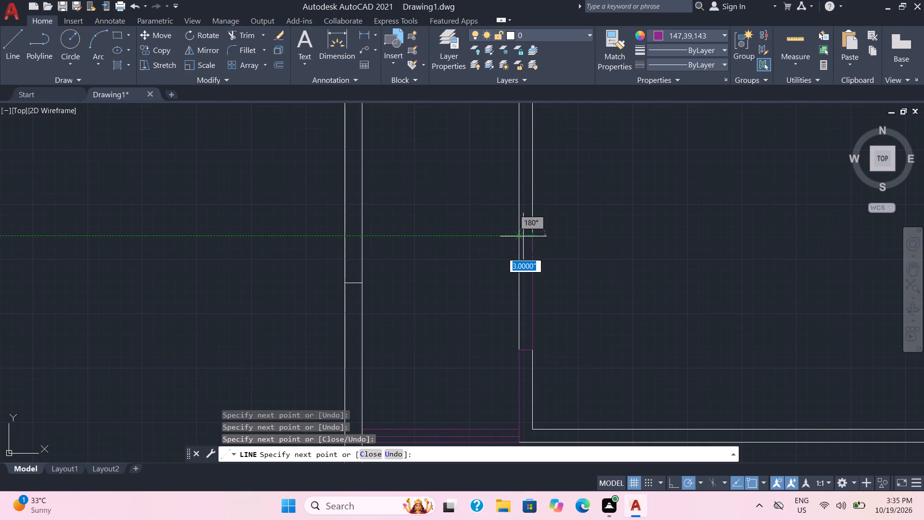
double_click(521, 234)
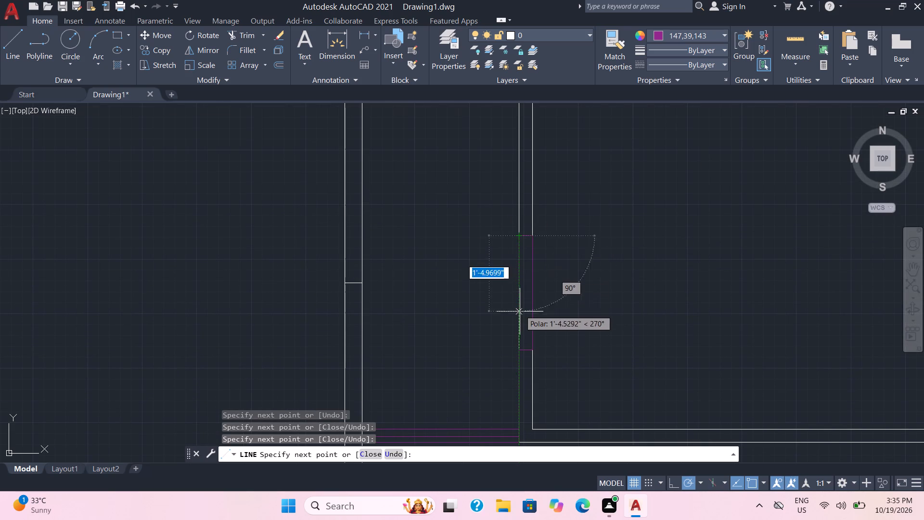
click(520, 347)
click(521, 340)
key(Escape)
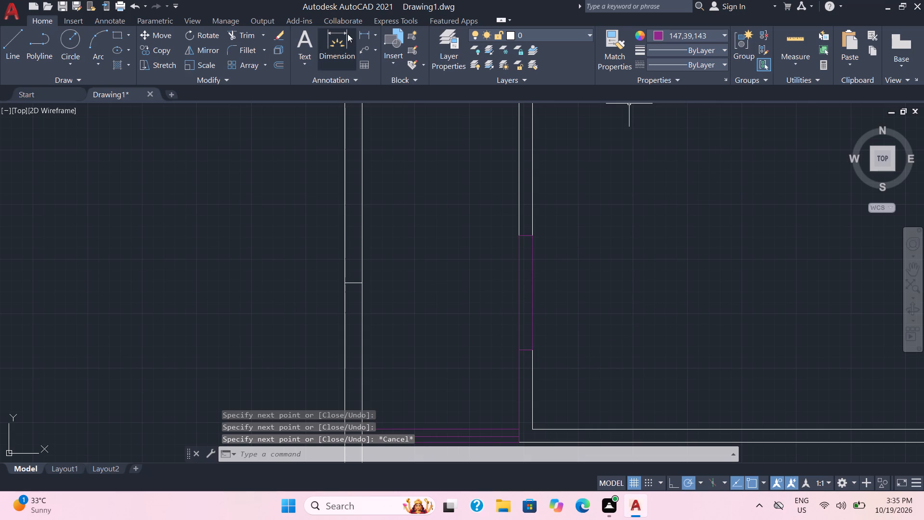
Trim both wall faces and the overlapping purple lines between the two new cross lines to open the gap.
click(249, 31)
drag(569, 281, 465, 298)
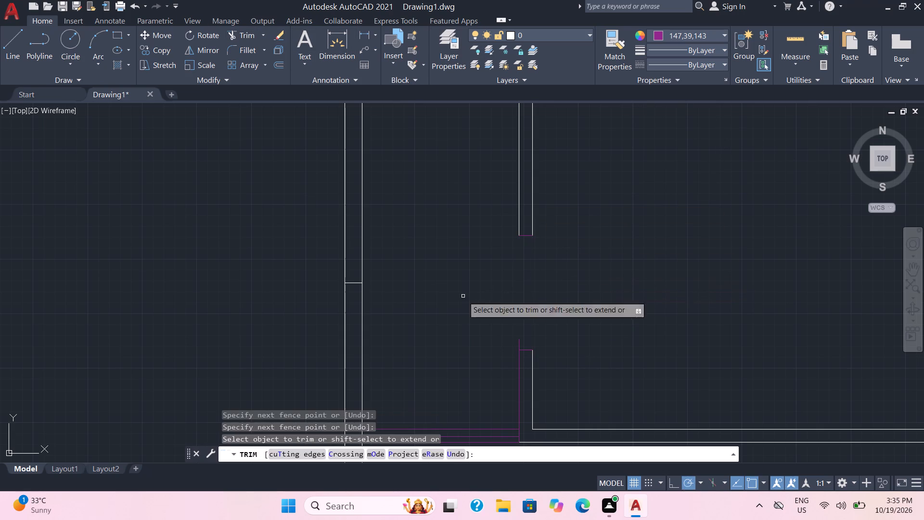
drag(524, 339, 507, 344)
key(Escape)
With the colour set to ByLayer, redraw the west face of the wall stub south of the gap and cap its north end.
scroll(562, 349, up, 2)
scroll(556, 356, down, 1)
scroll(556, 356, up, 1)
middle_drag(556, 356, 594, 297)
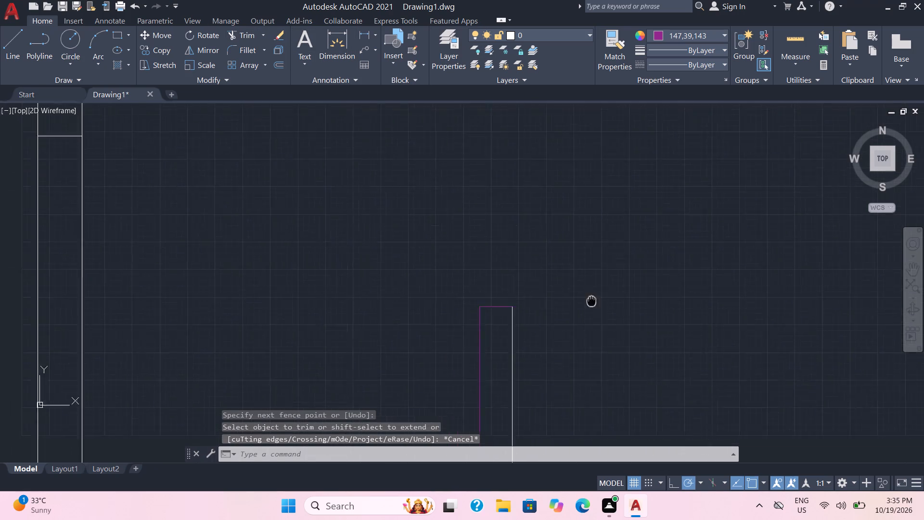
middle_drag(594, 297, 654, 130)
click(698, 41)
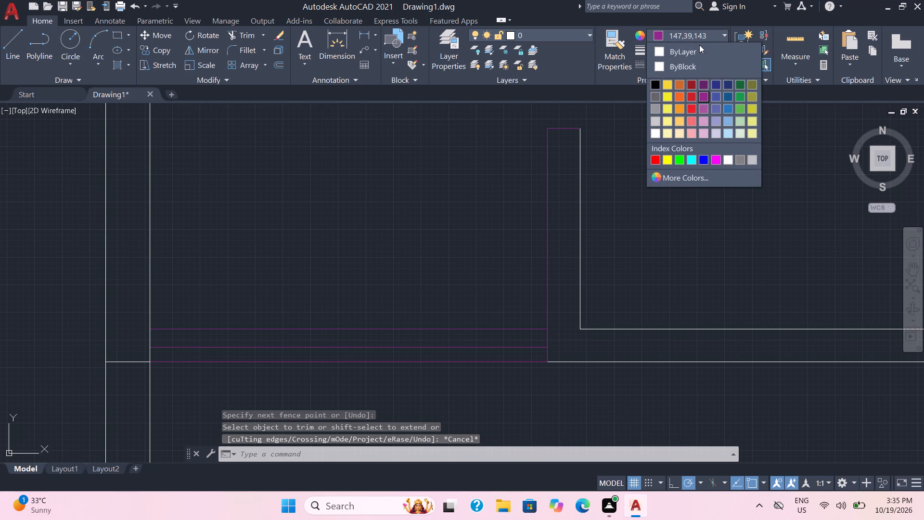
click(699, 45)
click(699, 52)
click(706, 24)
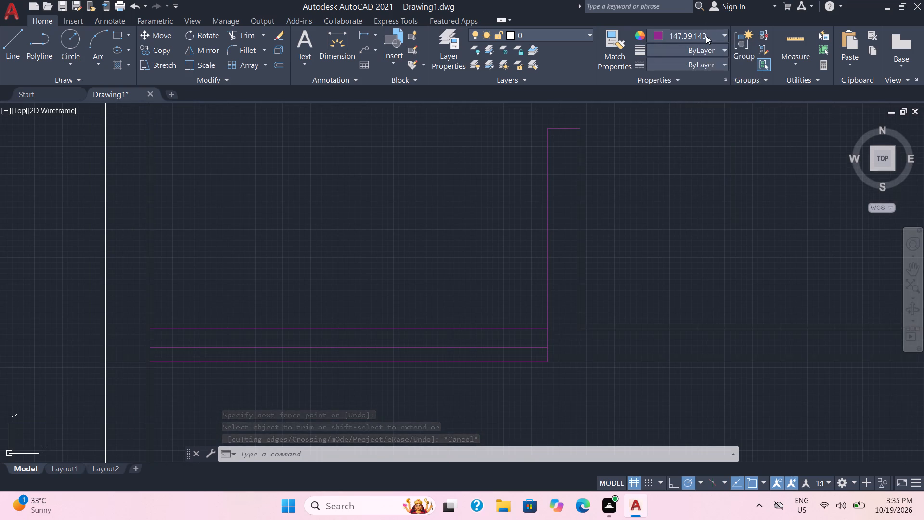
click(706, 38)
click(690, 53)
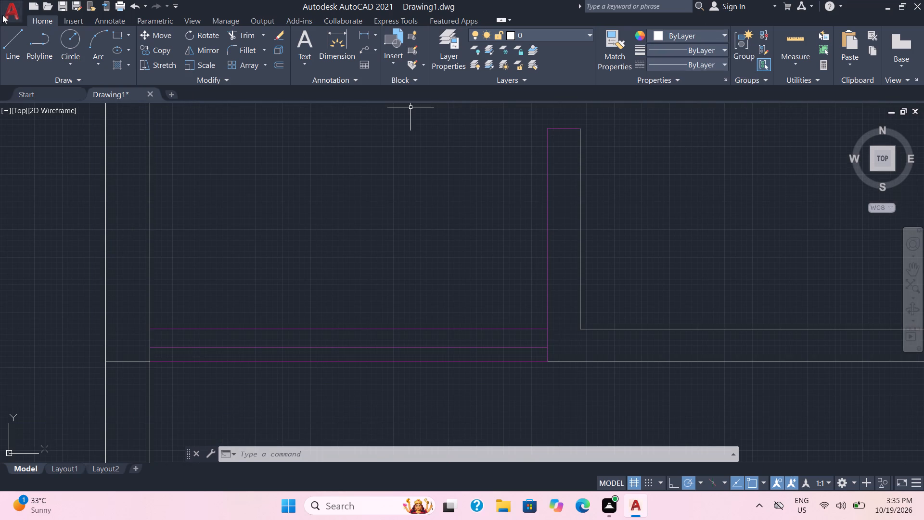
click(15, 39)
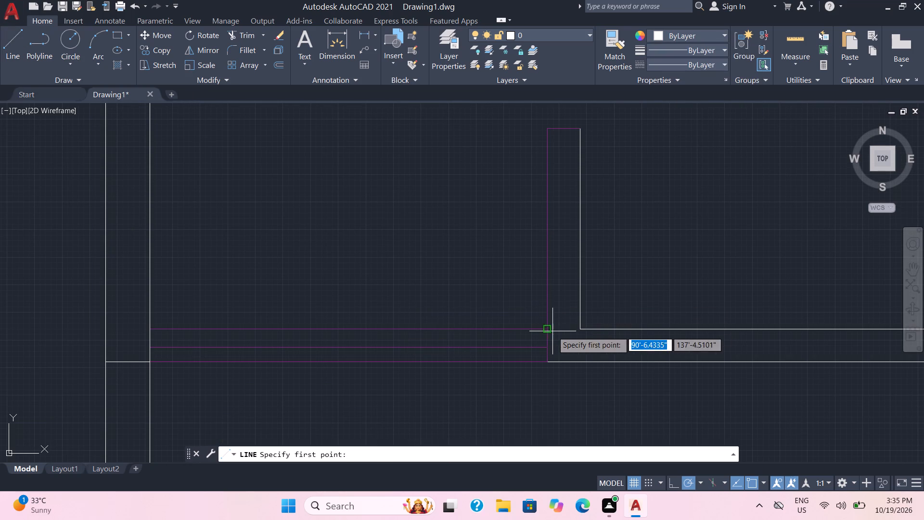
click(550, 329)
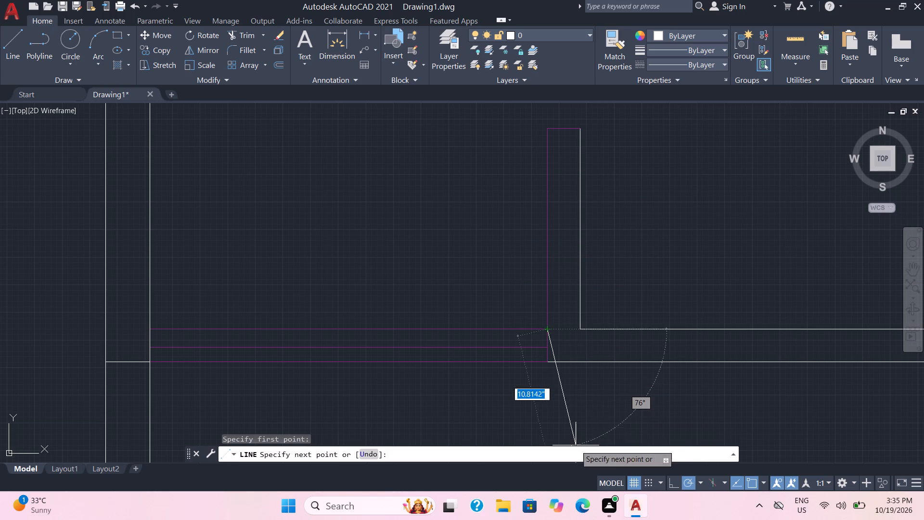
click(547, 368)
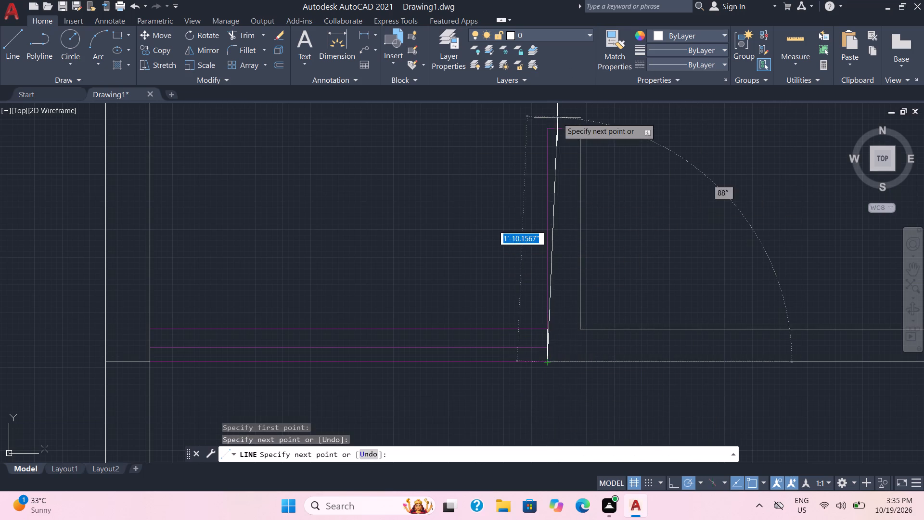
click(549, 138)
click(547, 122)
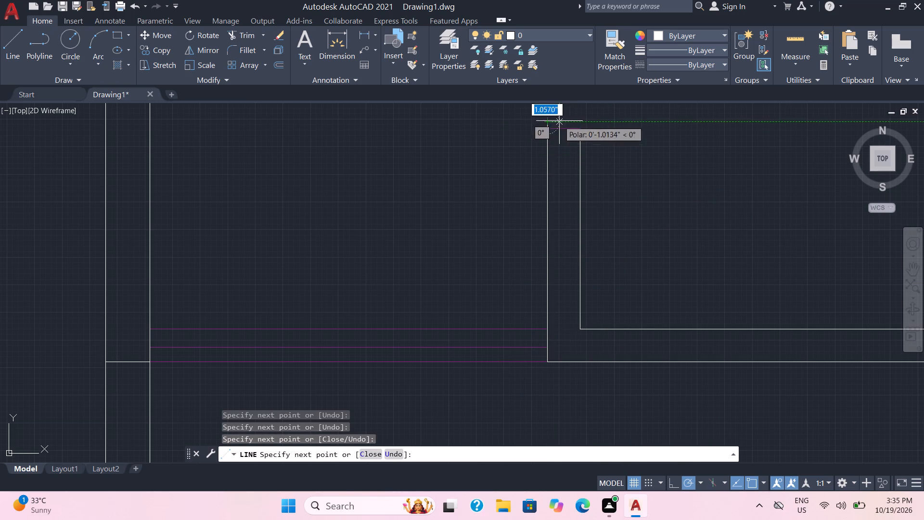
click(581, 122)
click(581, 131)
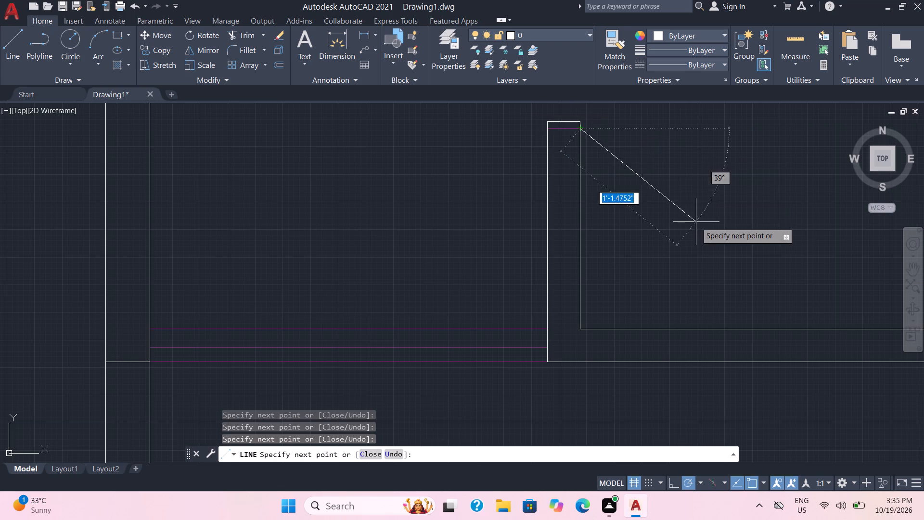
key(Escape)
Change the purple cross line at the gap's north end to the ByLayer colour.
scroll(665, 254, down, 2)
middle_drag(664, 255, 653, 273)
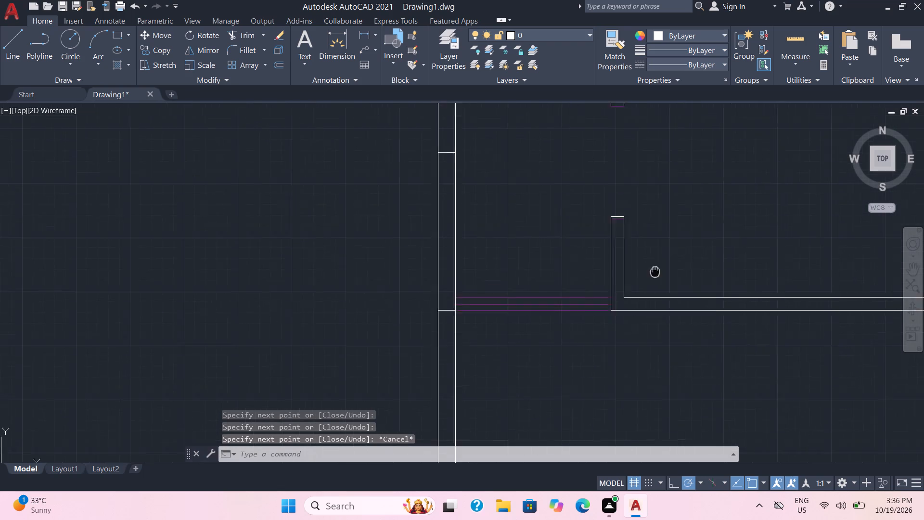
middle_drag(653, 273, 603, 323)
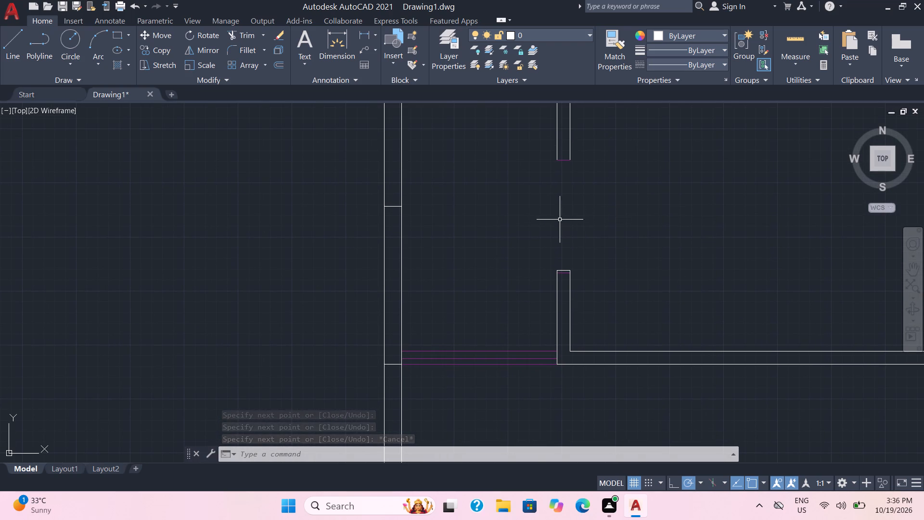
scroll(565, 156, up, 2)
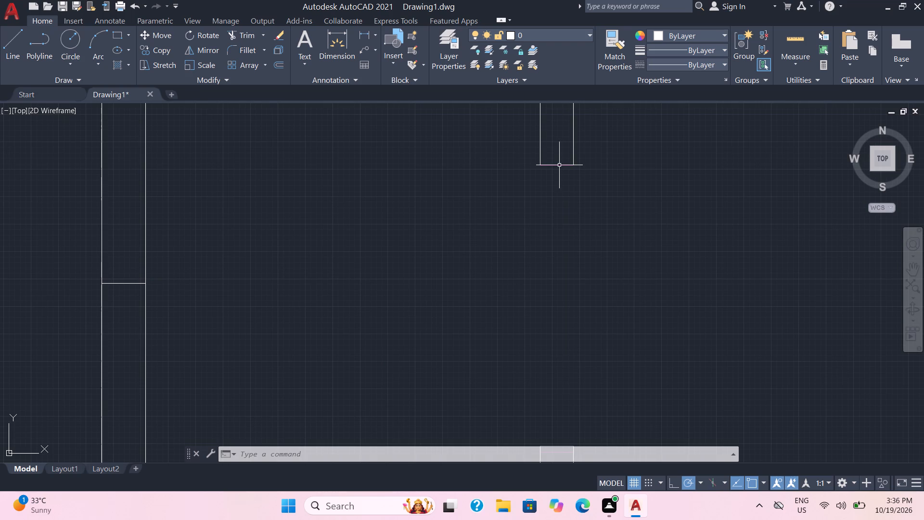
click(559, 166)
click(709, 35)
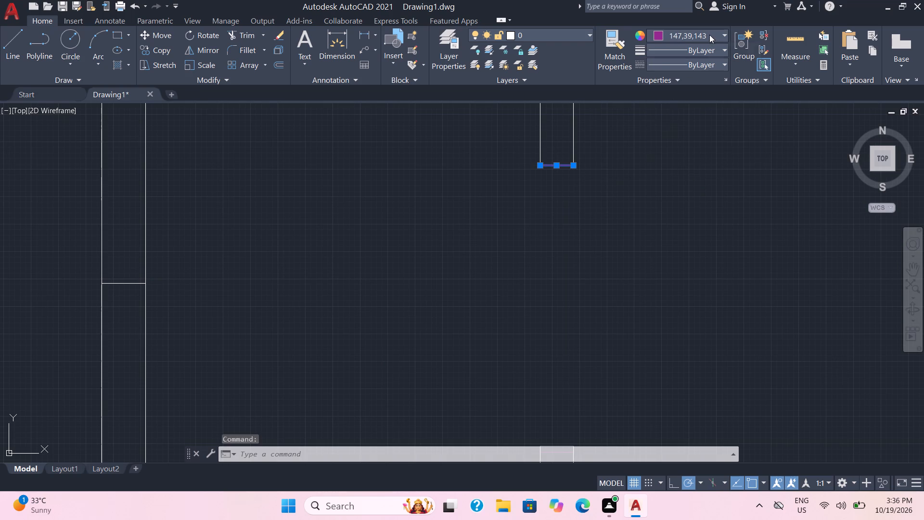
click(687, 51)
scroll(584, 170, down, 1)
key(Escape)
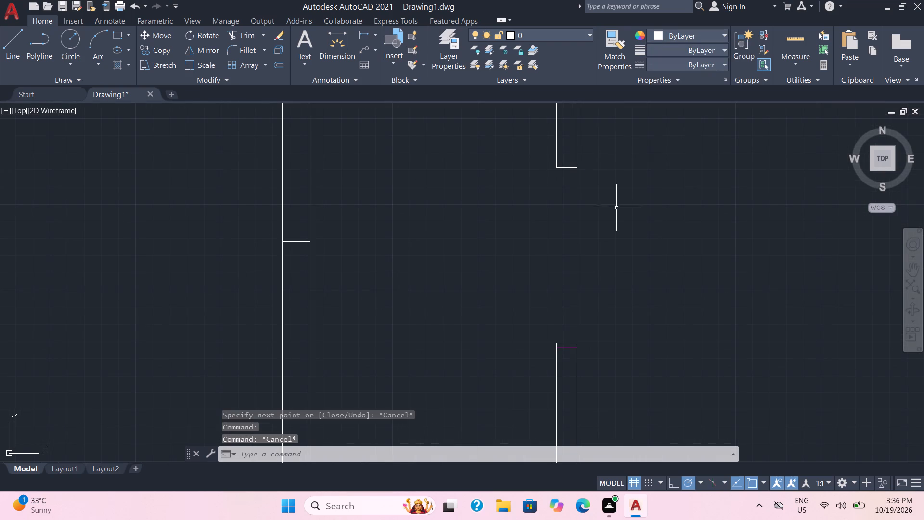
Delete the leftover purple line just below the north cap of the wall stub south of the gap.
scroll(581, 340, up, 2)
click(548, 363)
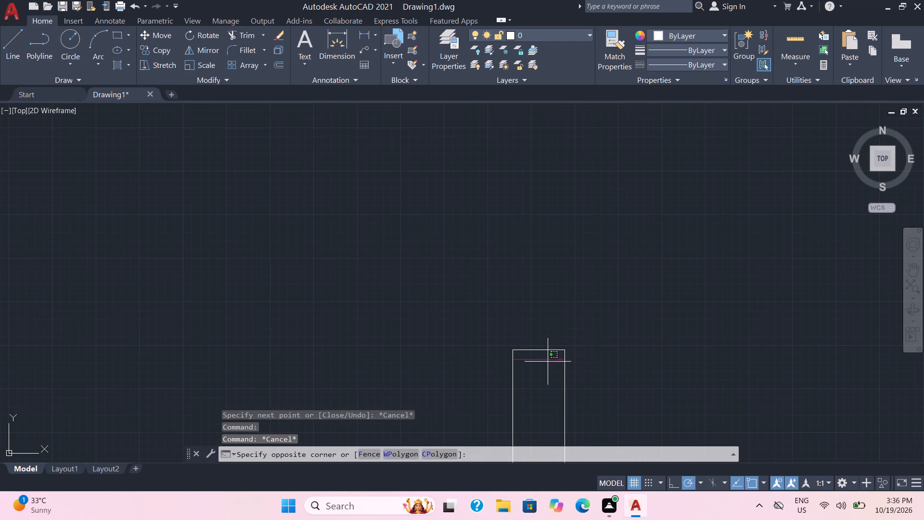
click(532, 359)
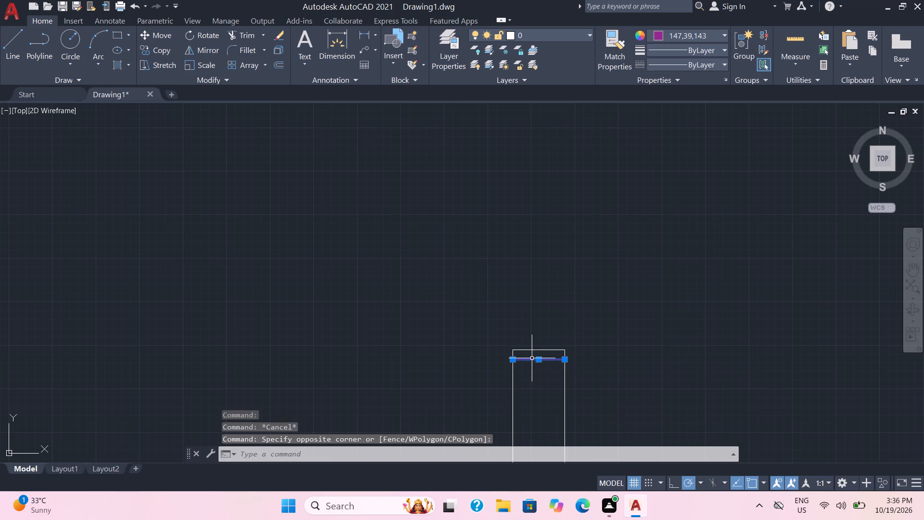
key(Delete)
Draw connected ByLayer lines a little over 2' long across the gap, along both wall faces and lengthwise between them.
scroll(554, 395, down, 2)
scroll(554, 395, up, 3)
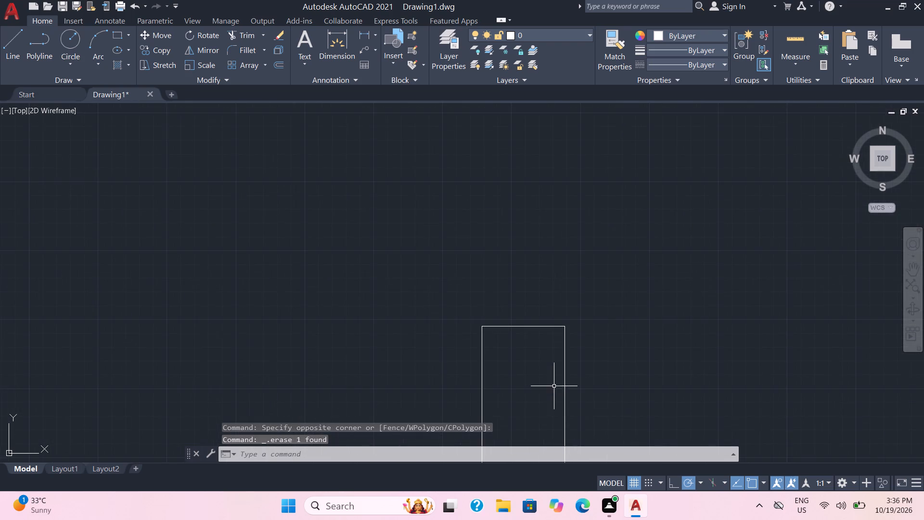
middle_drag(554, 386, 697, 132)
scroll(690, 173, down, 3)
middle_drag(724, 191, 462, 428)
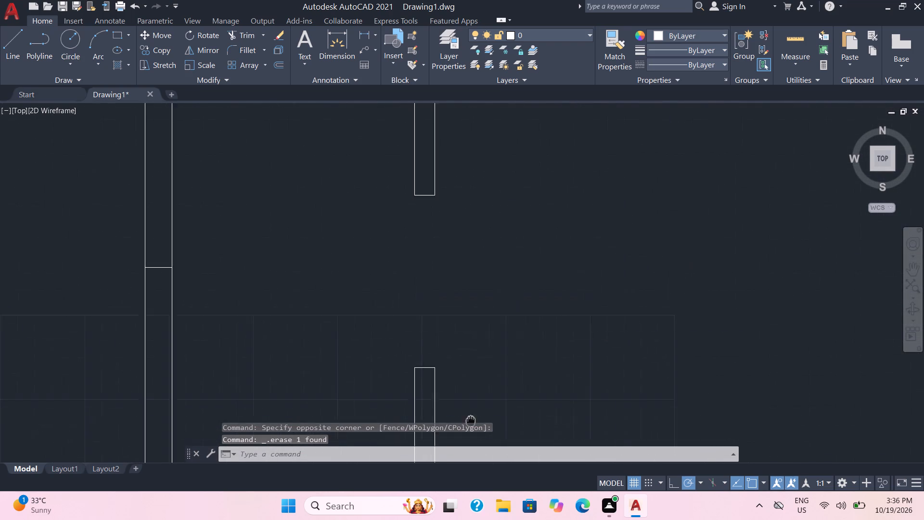
middle_drag(462, 428, 554, 413)
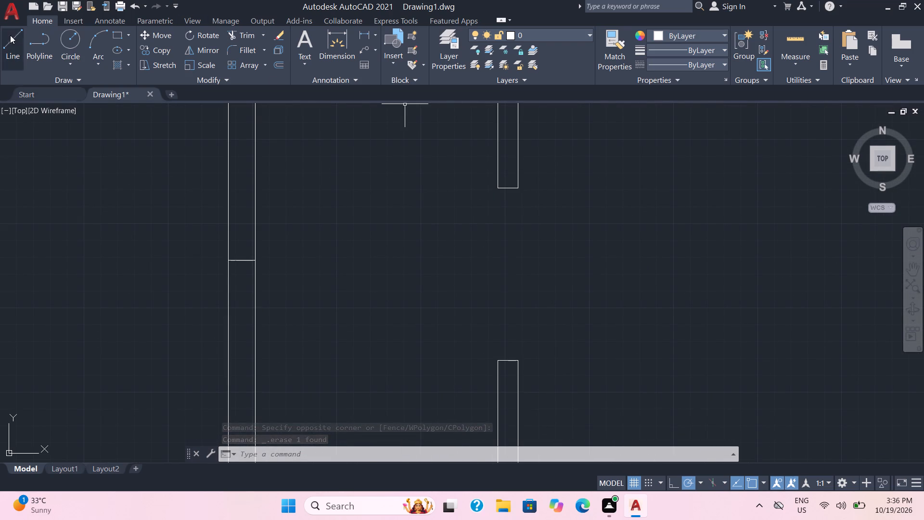
click(13, 35)
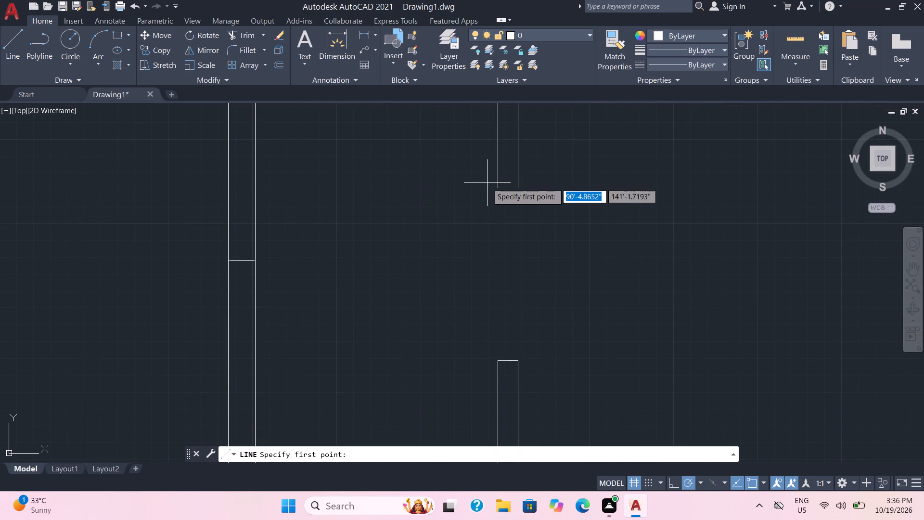
click(502, 191)
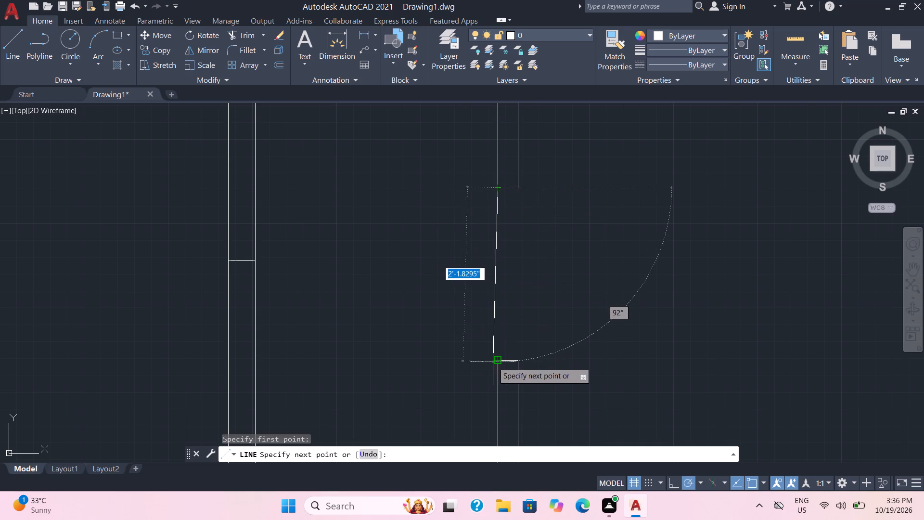
click(493, 362)
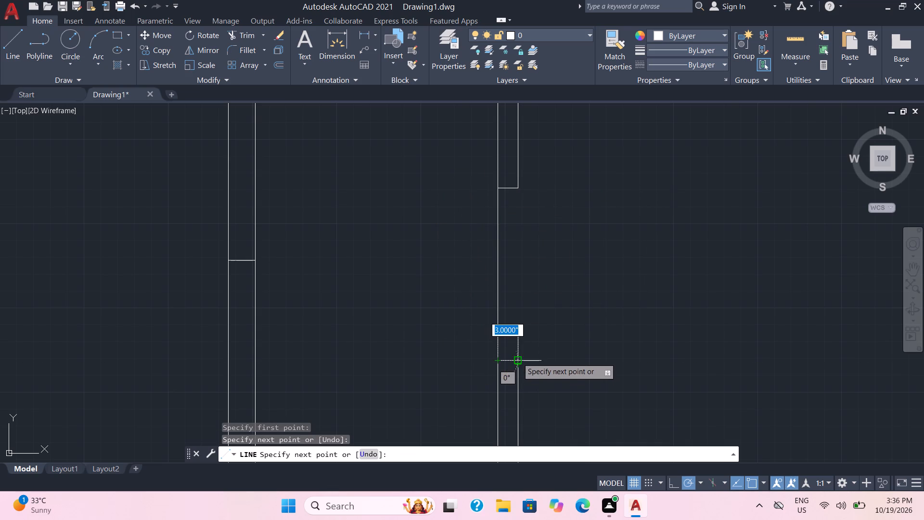
click(517, 358)
click(514, 188)
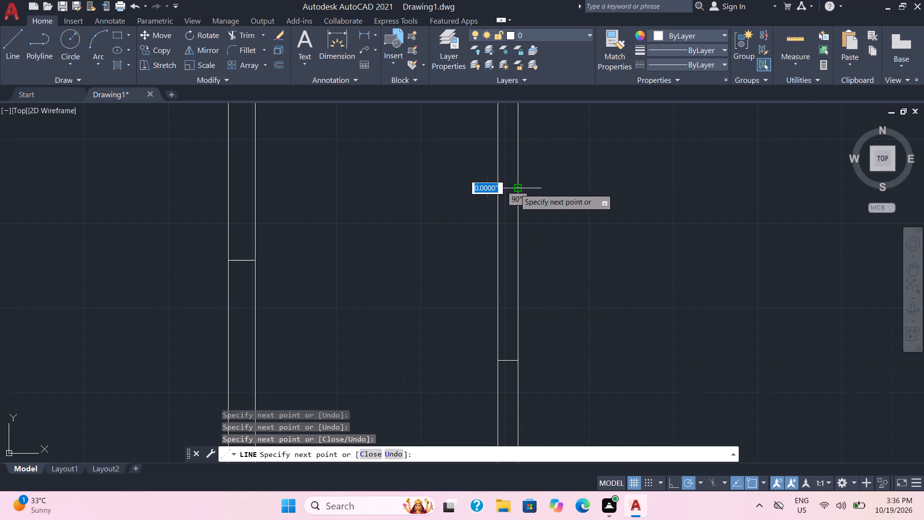
click(506, 189)
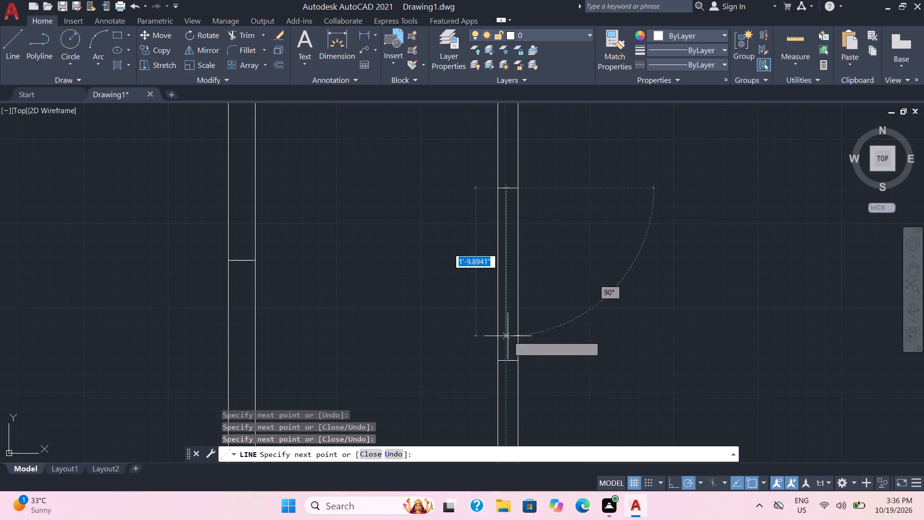
click(506, 359)
key(Escape)
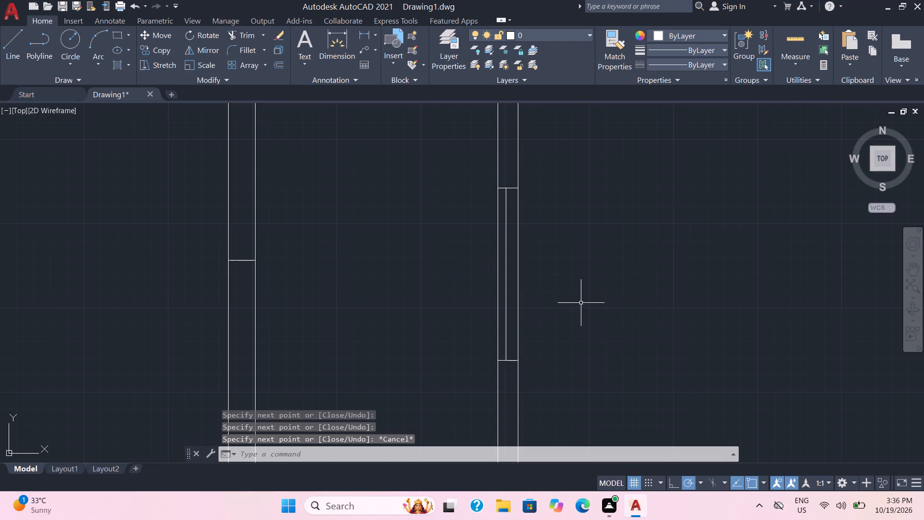
Set the current colour to purple 147,39,143 and recolour the opening's three lengthwise lines with it.
click(692, 28)
click(692, 33)
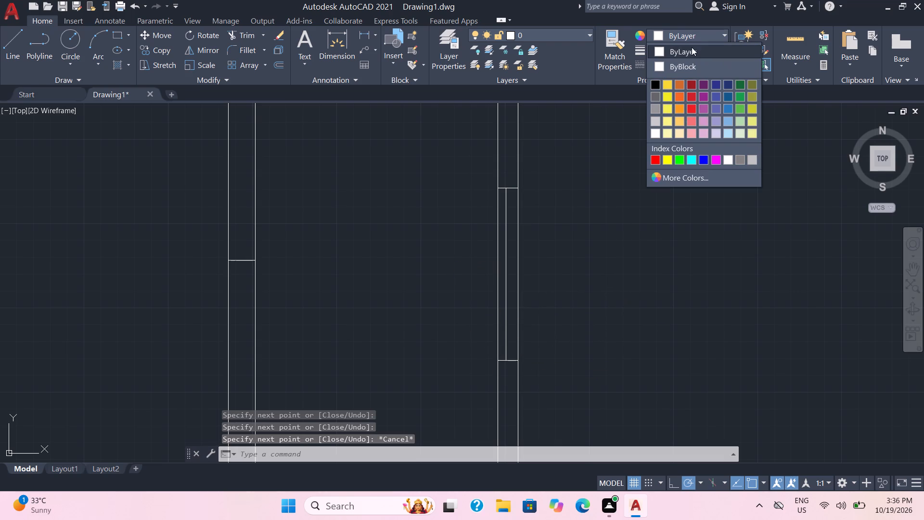
click(704, 102)
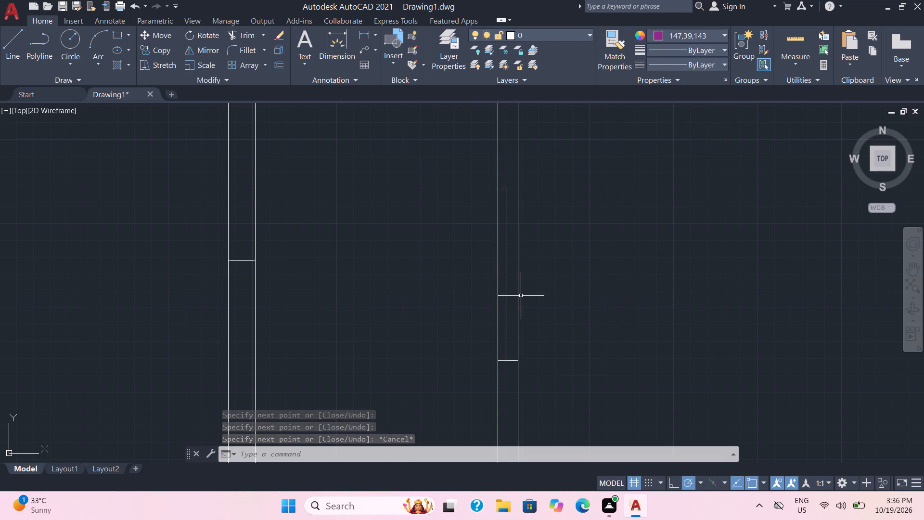
click(516, 299)
click(509, 295)
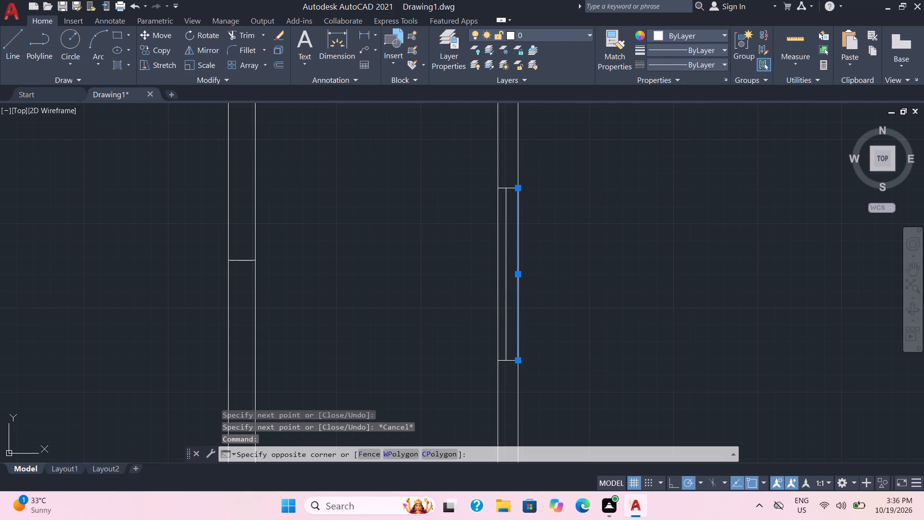
click(504, 297)
click(499, 299)
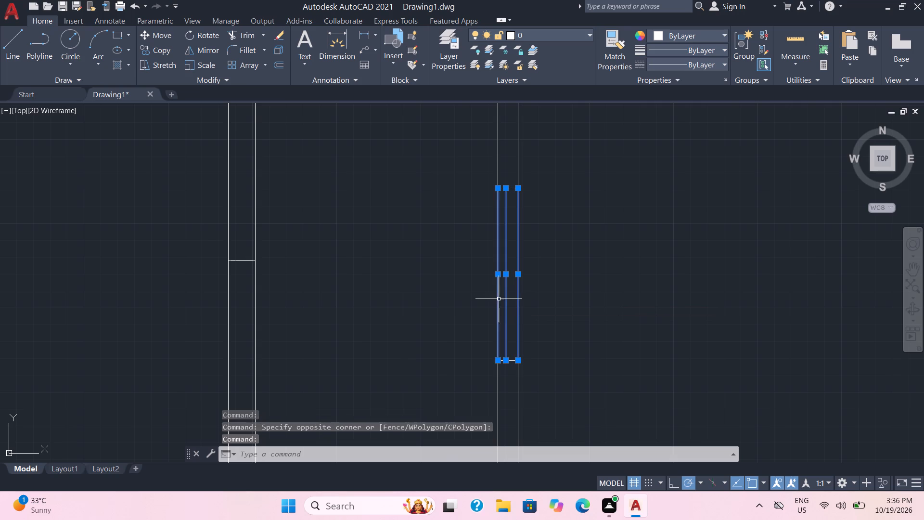
click(709, 34)
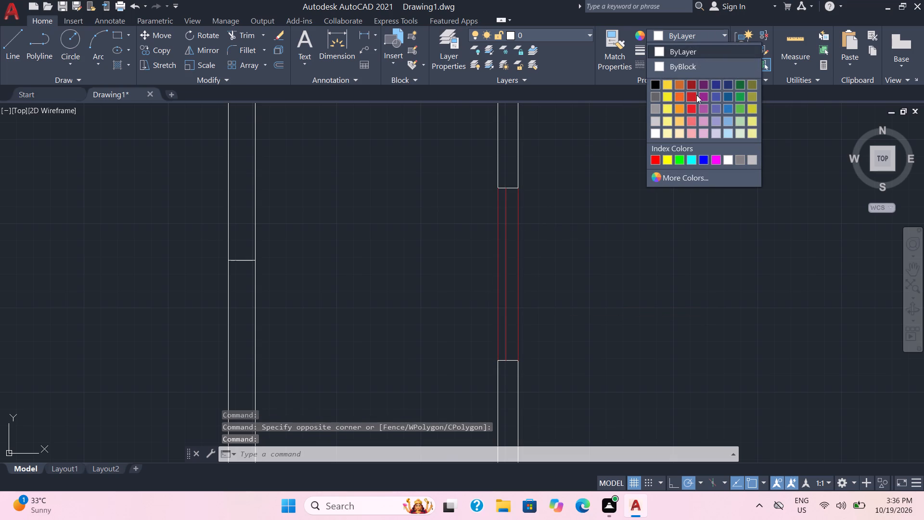
click(701, 98)
scroll(708, 321, down, 1)
key(Escape)
At the small stub on the north horizontal wall, draw a purple line about 4" east from its base and 3" across the wall.
scroll(731, 292, down, 1)
middle_drag(725, 296, 638, 391)
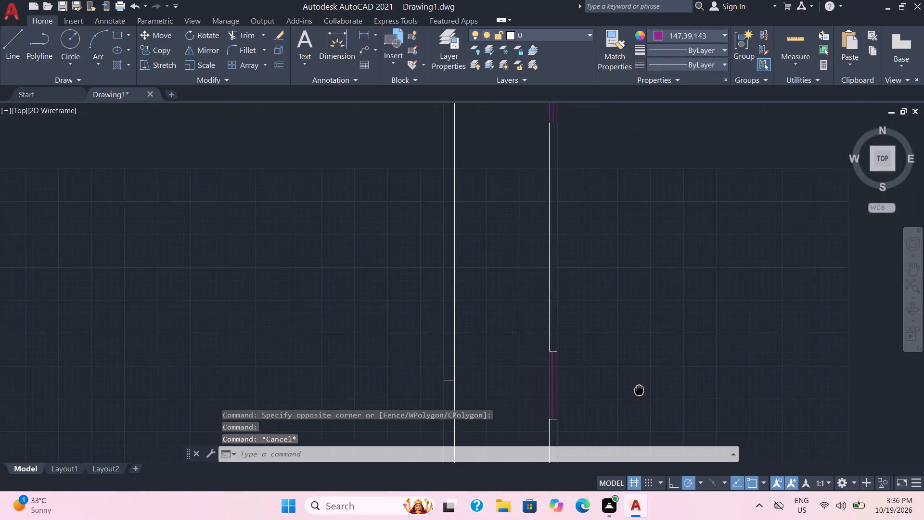
middle_drag(638, 391, 622, 352)
scroll(696, 296, down, 2)
middle_drag(693, 298, 639, 310)
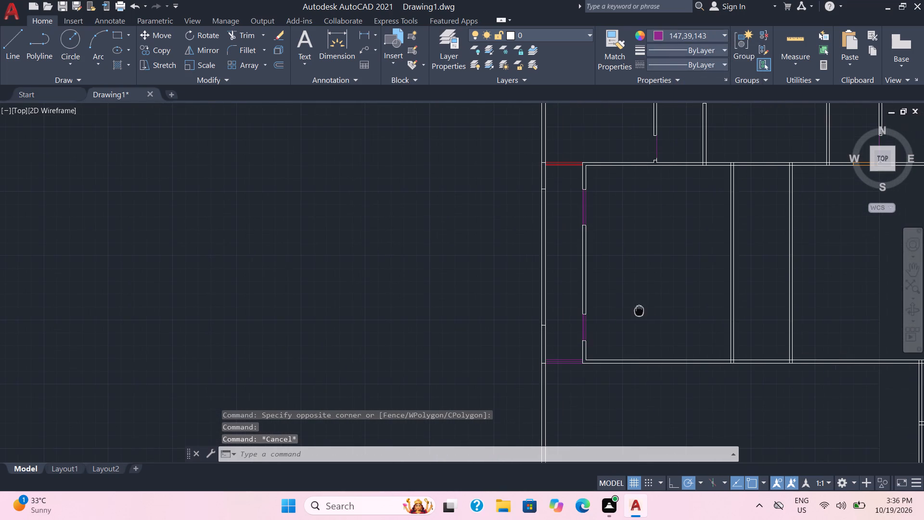
middle_drag(639, 310, 639, 310)
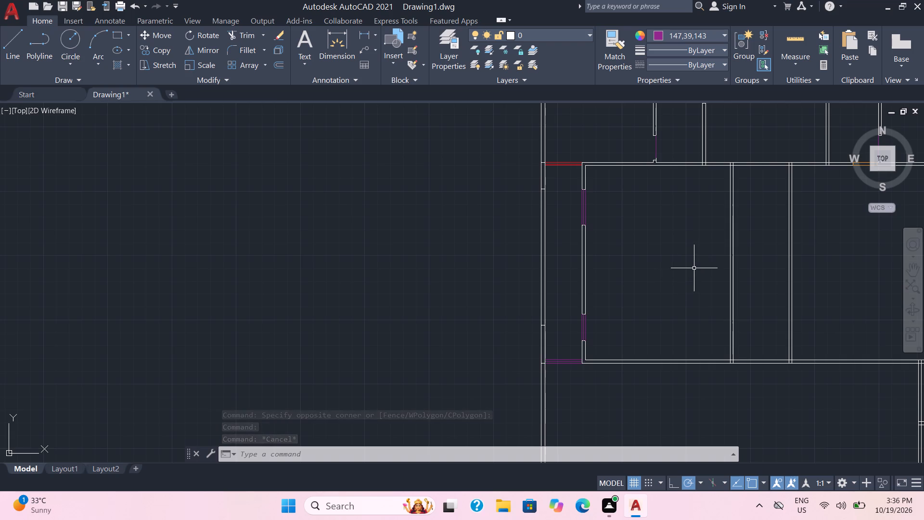
middle_drag(710, 297, 662, 289)
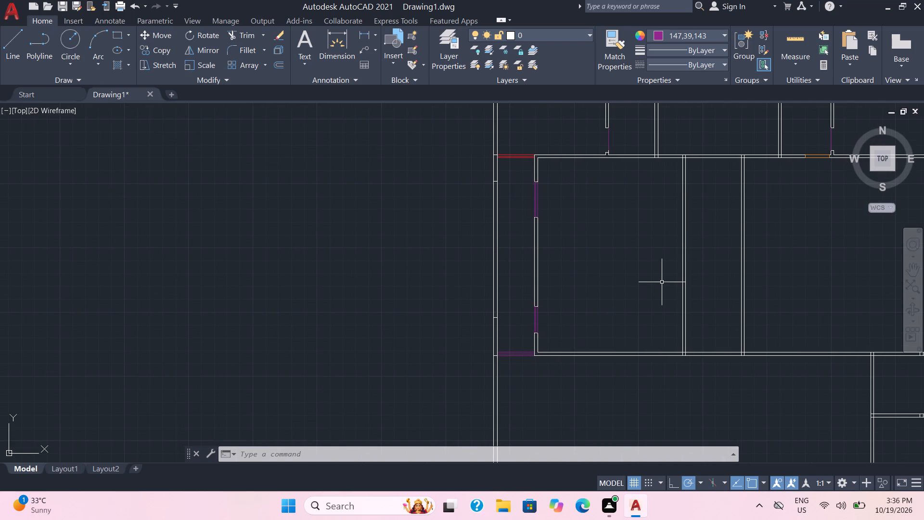
middle_drag(671, 280, 604, 304)
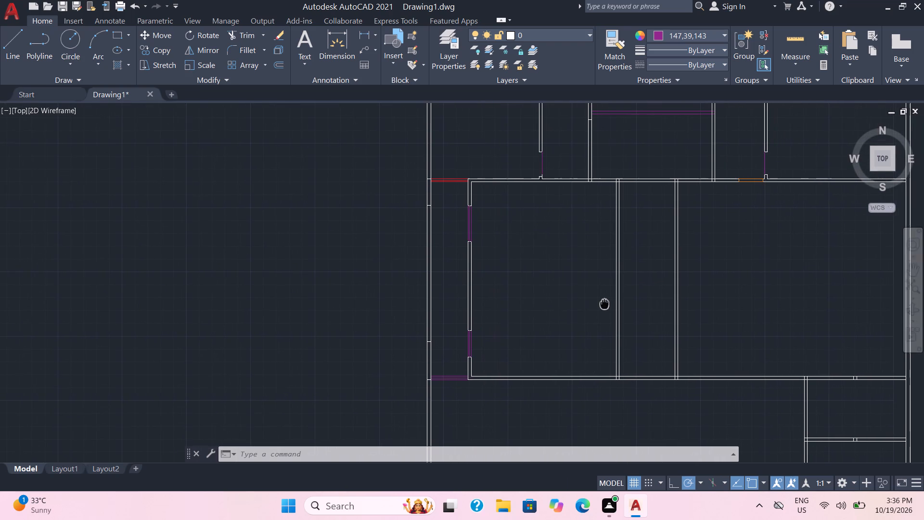
middle_drag(604, 304, 604, 304)
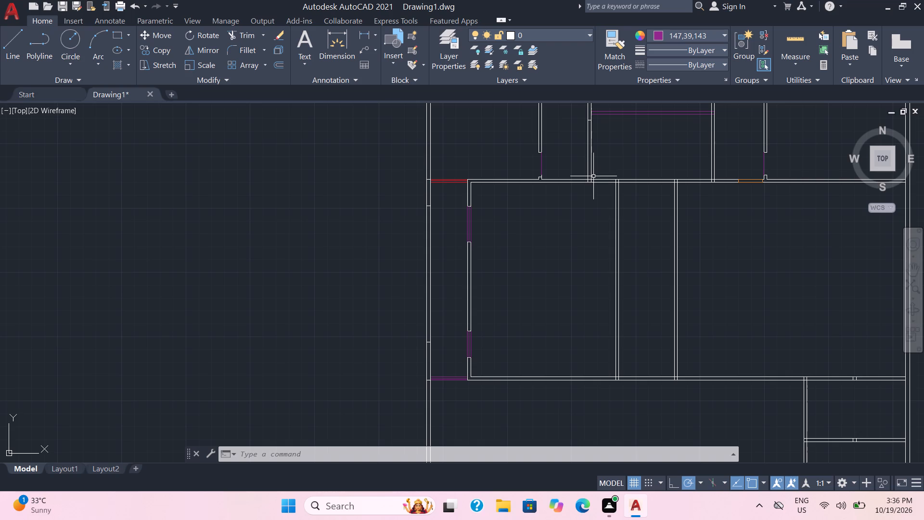
middle_drag(597, 178, 583, 249)
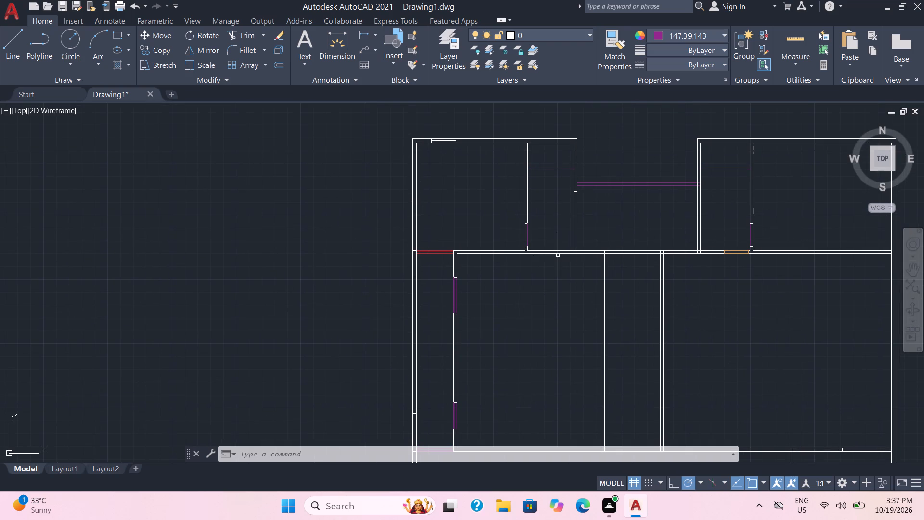
scroll(578, 247, up, 3)
middle_drag(521, 237, 522, 236)
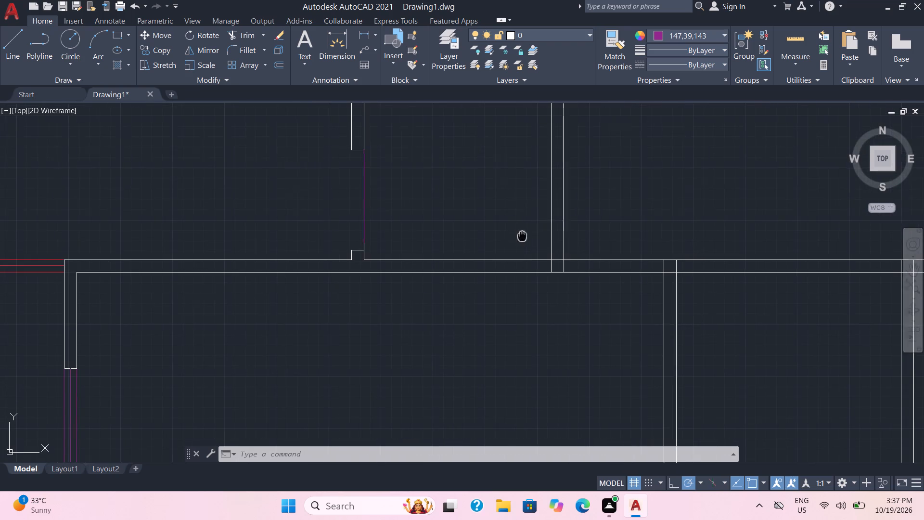
middle_drag(522, 236, 648, 240)
click(22, 47)
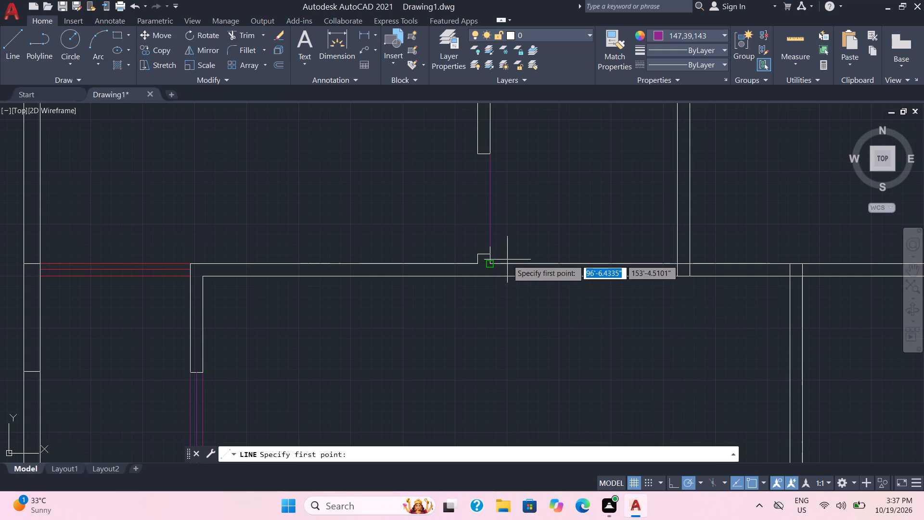
scroll(504, 265, up, 2)
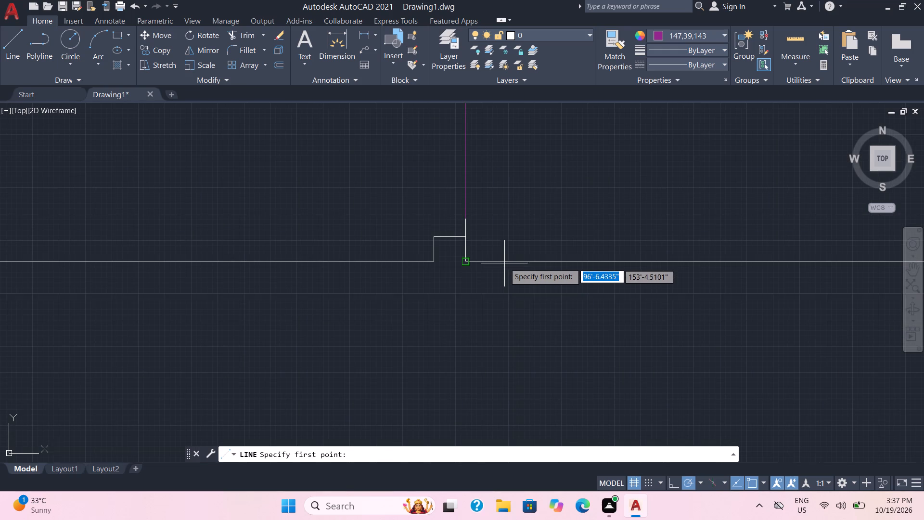
triple_click(505, 262)
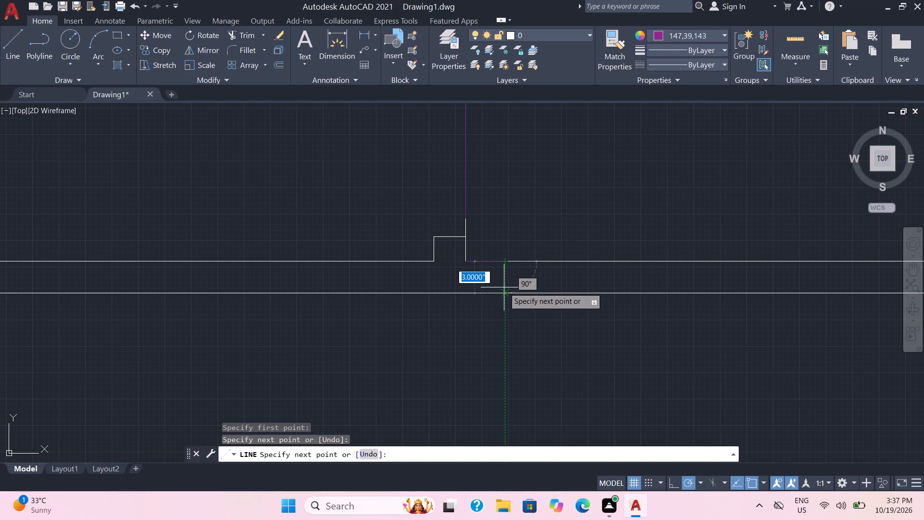
click(504, 287)
click(504, 287)
key(Escape)
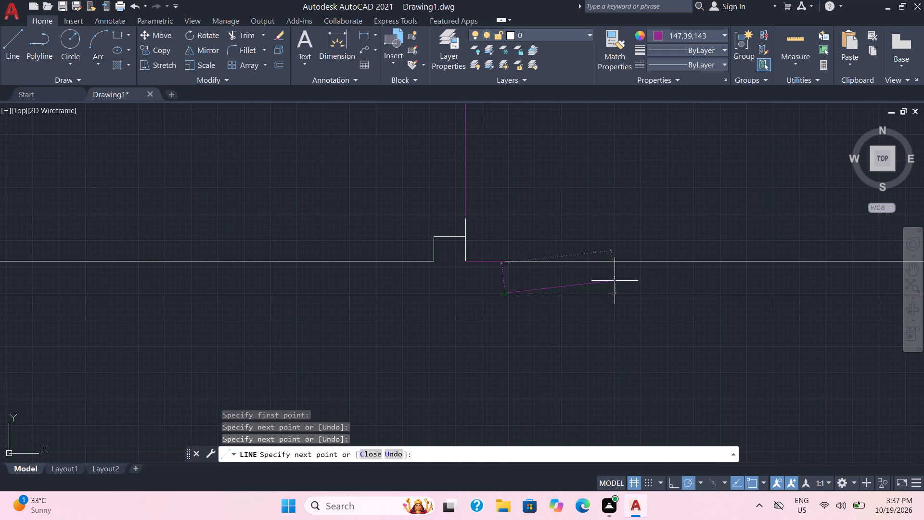
Set the current drawing colour to ByLayer.
click(699, 36)
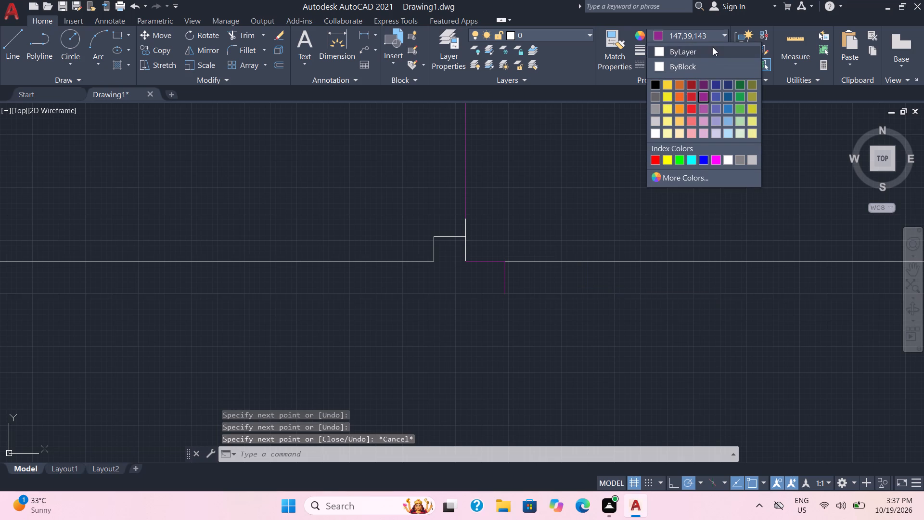
click(710, 53)
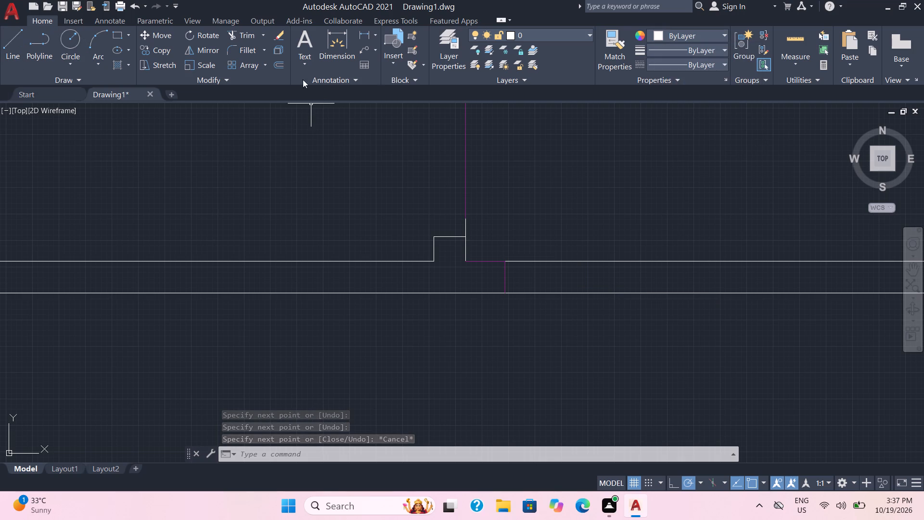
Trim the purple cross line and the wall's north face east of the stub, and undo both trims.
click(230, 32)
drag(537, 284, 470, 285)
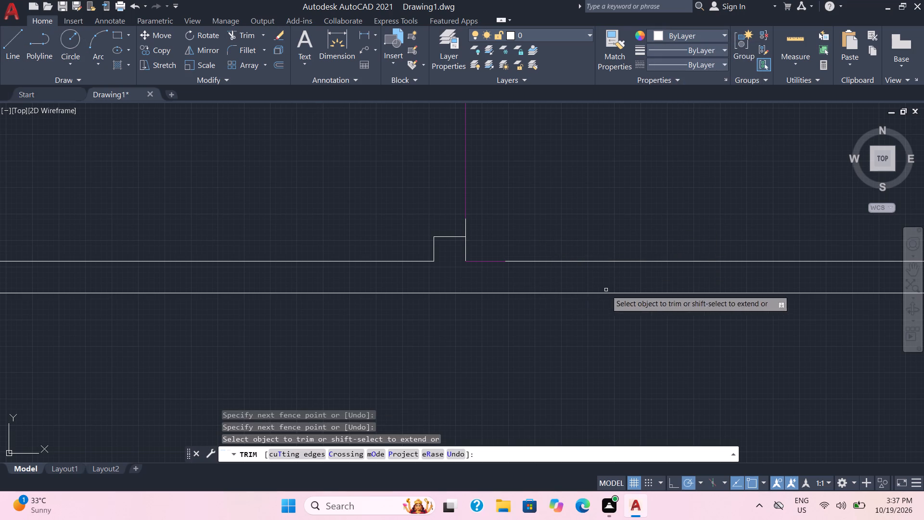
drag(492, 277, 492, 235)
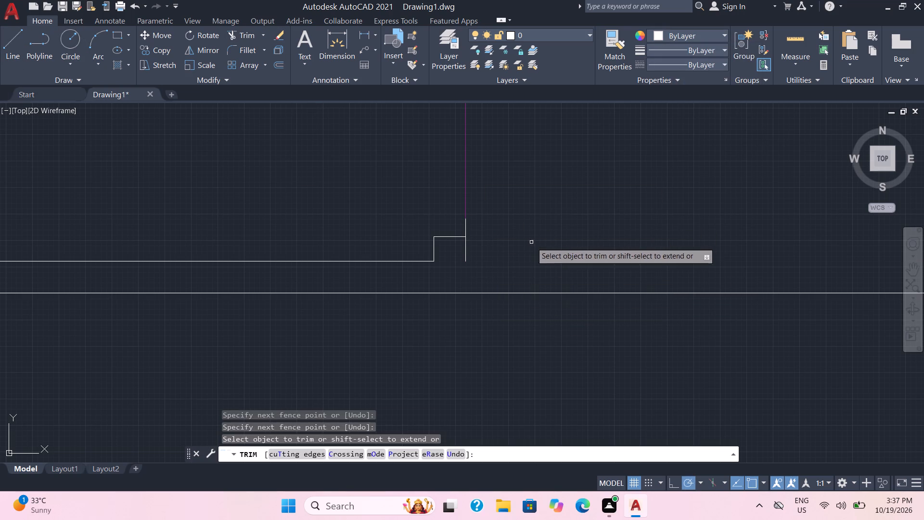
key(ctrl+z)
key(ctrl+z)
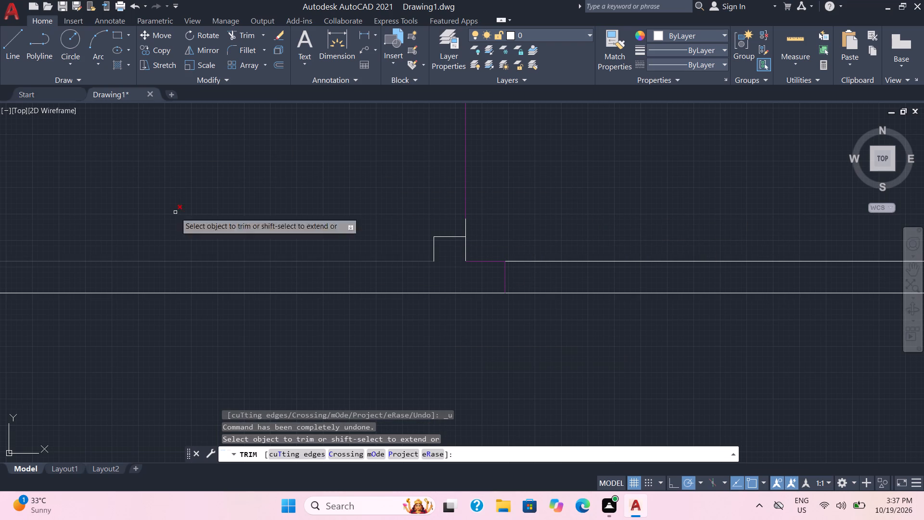
Trim away only the purple cross line just east of the stub.
drag(514, 278, 469, 263)
key(Escape)
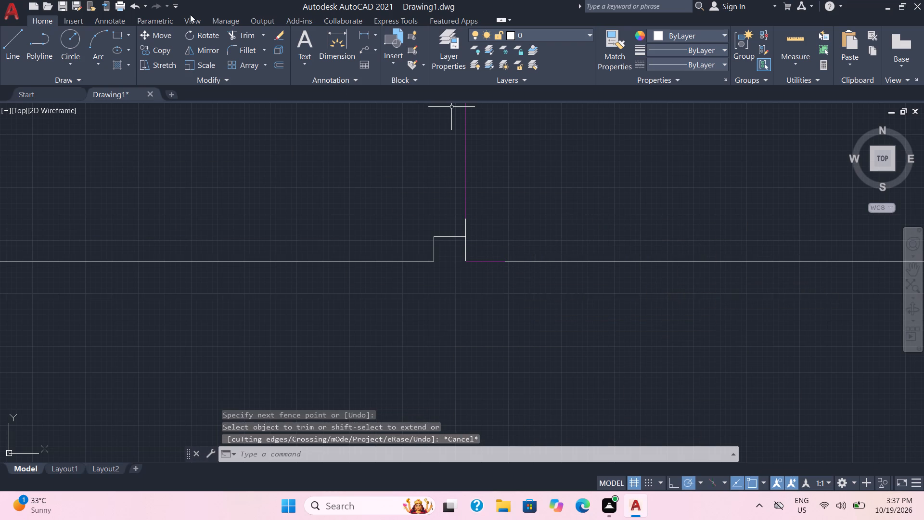
Draw a ByLayer line about 3.7" long along the wall's north face, closing the gap back to the stub's base.
click(3, 36)
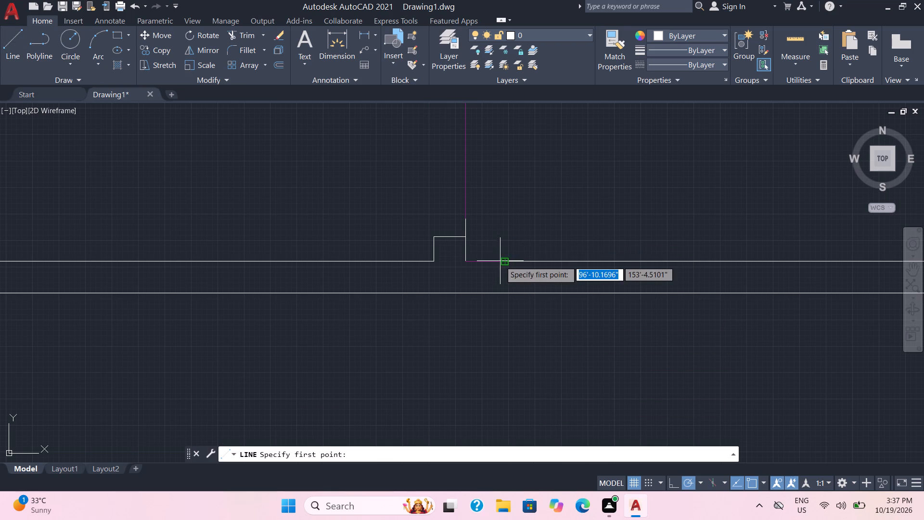
click(504, 262)
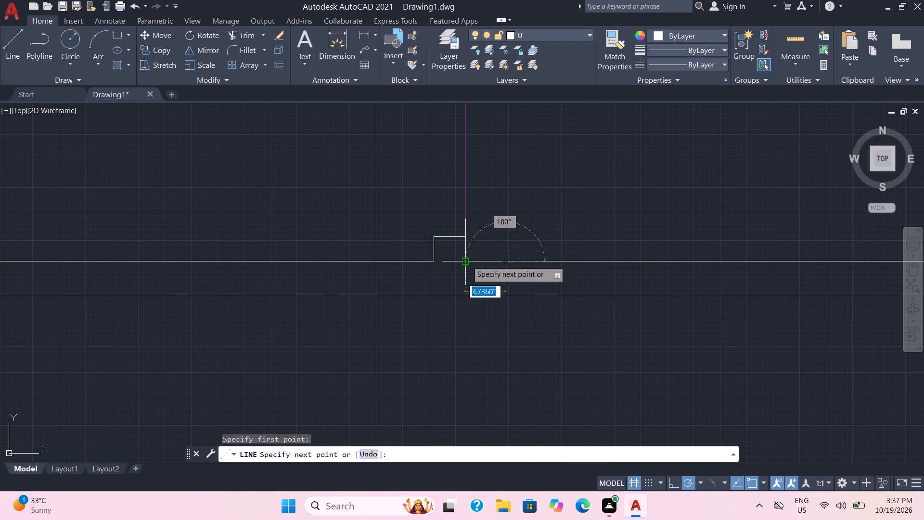
click(466, 260)
key(Escape)
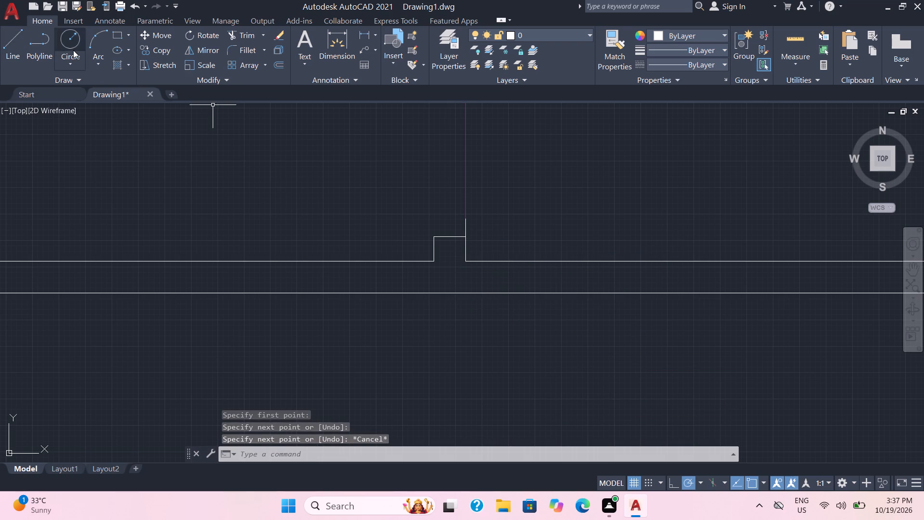
Draw a cross line from the wall's north face to its south face, about 3.7" east of the stub.
click(7, 62)
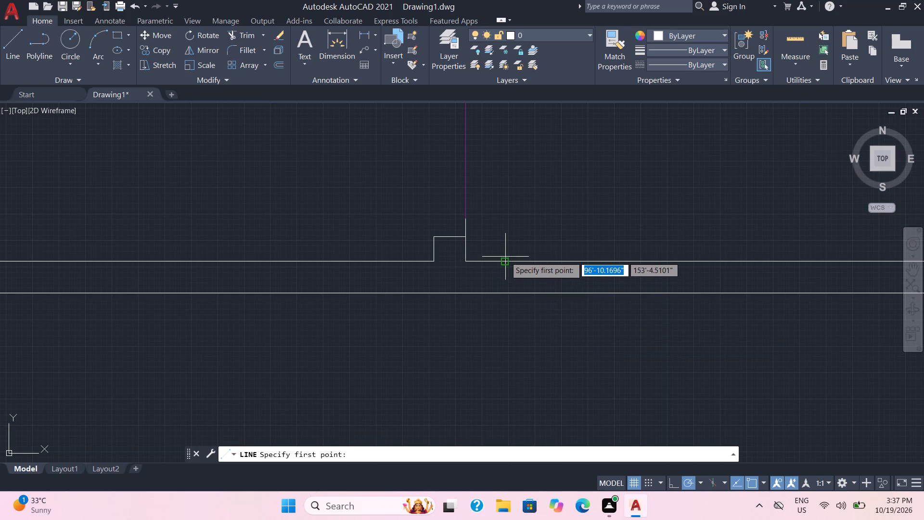
double_click(505, 261)
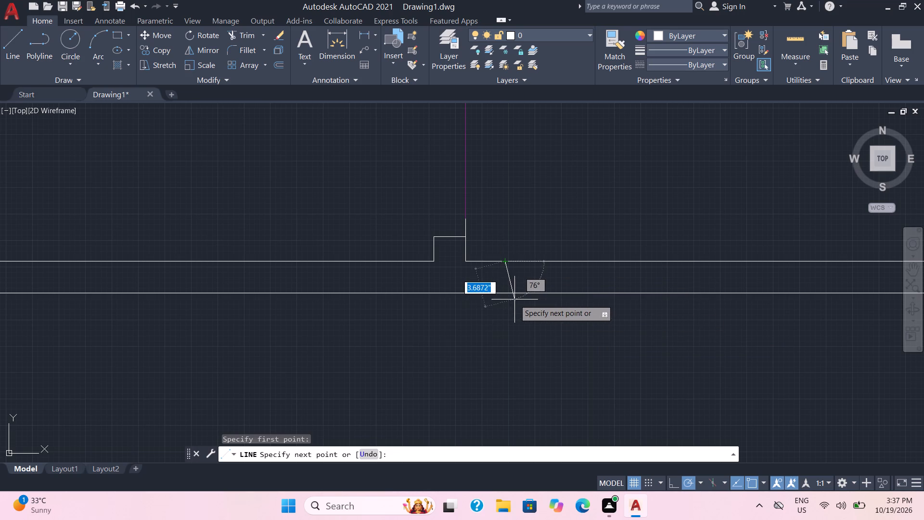
click(509, 292)
click(499, 291)
key(Escape)
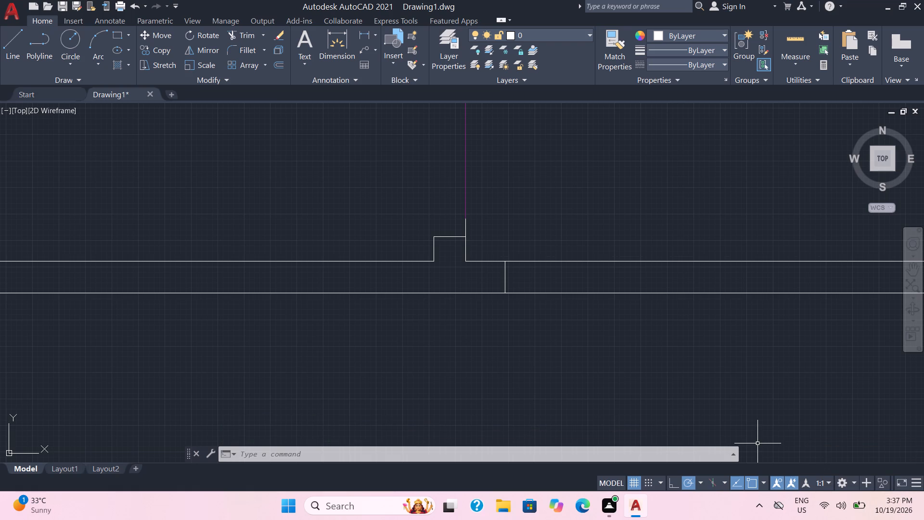
Draw a closed rectangular outline between the wall faces, running about 2'-4" east from the short cross line beside the stub.
click(10, 50)
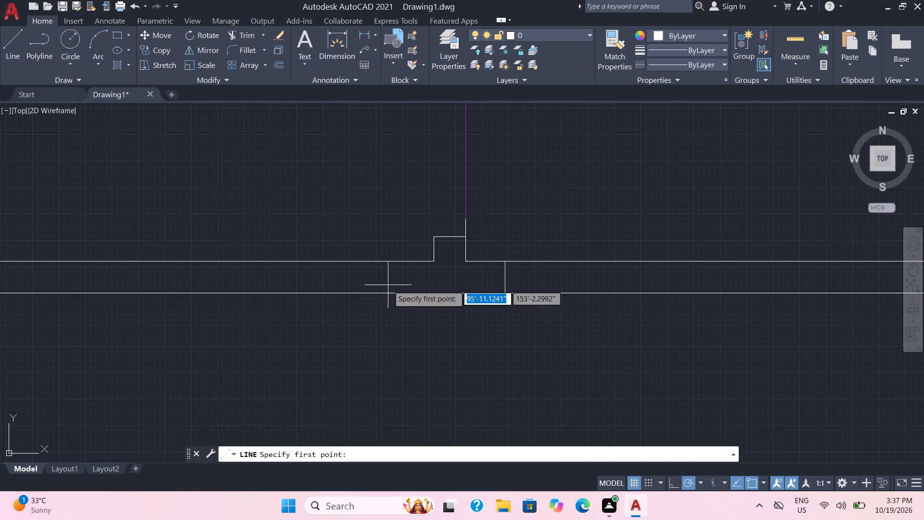
scroll(739, 276, down, 2)
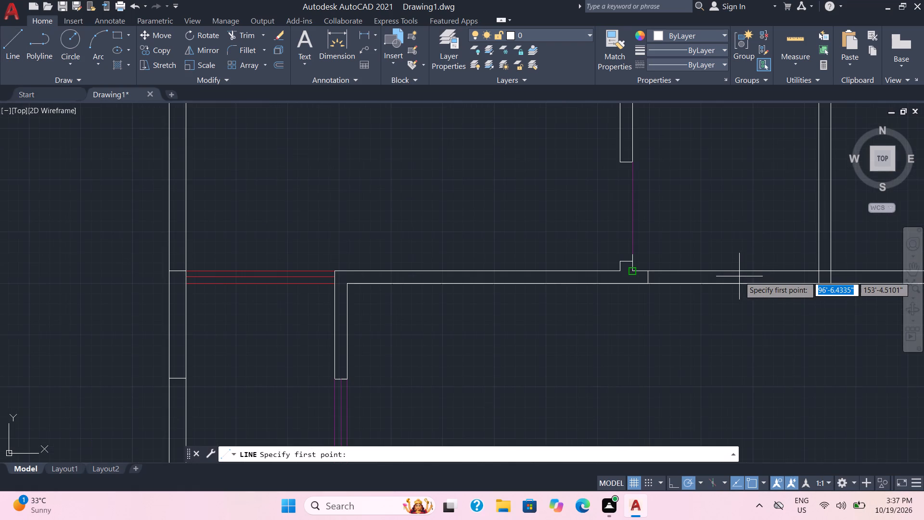
scroll(748, 274, up, 1)
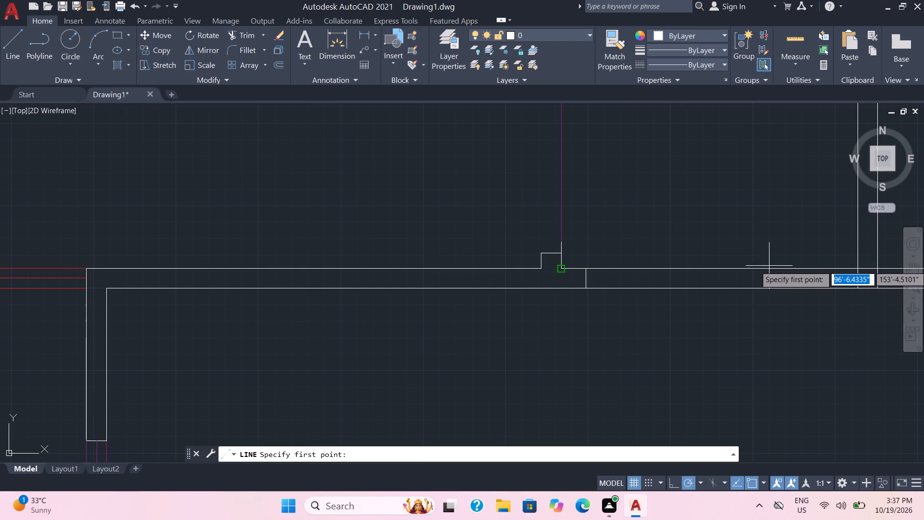
triple_click(773, 269)
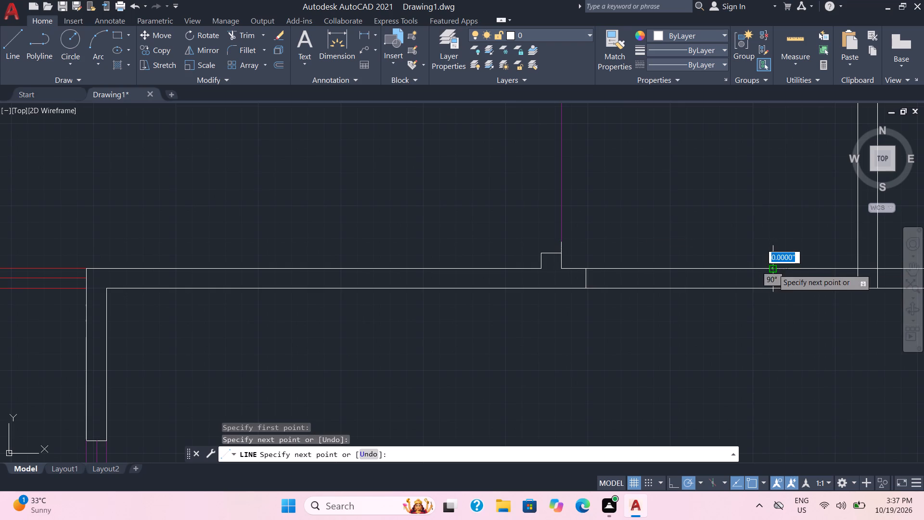
double_click(774, 286)
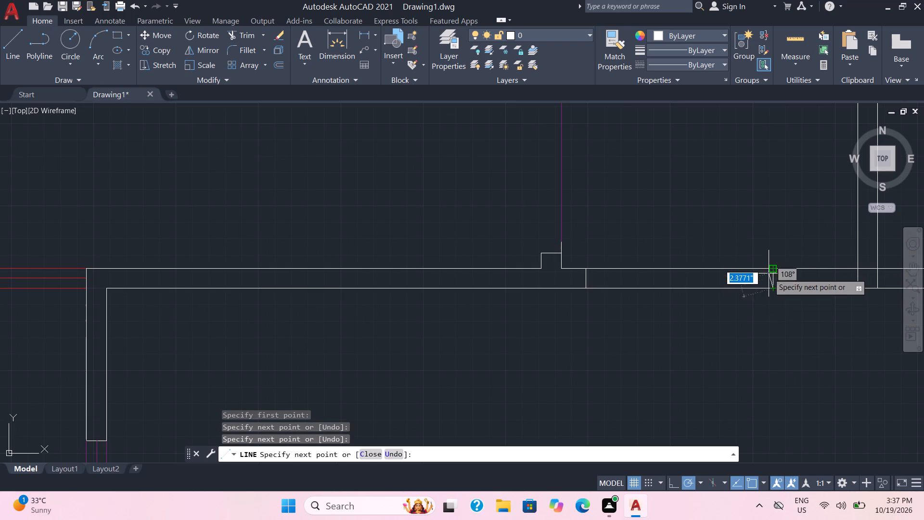
double_click(589, 286)
double_click(584, 269)
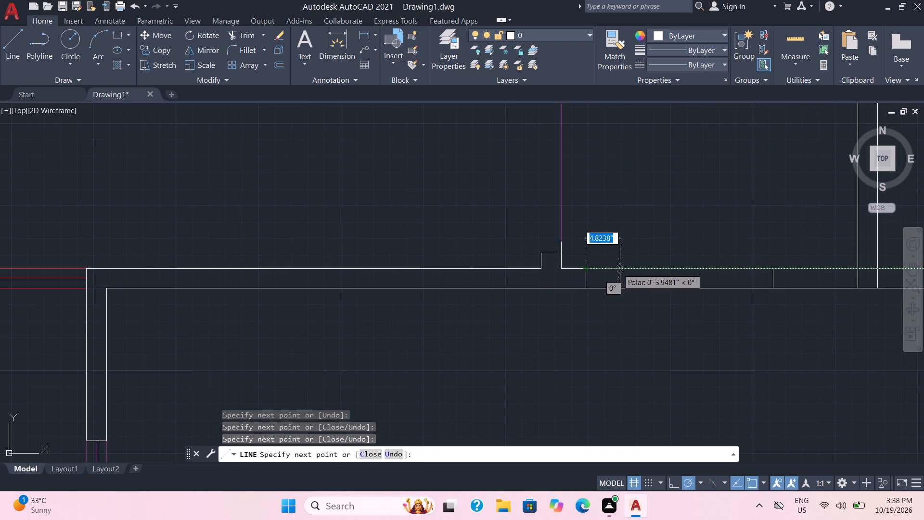
double_click(769, 270)
double_click(772, 274)
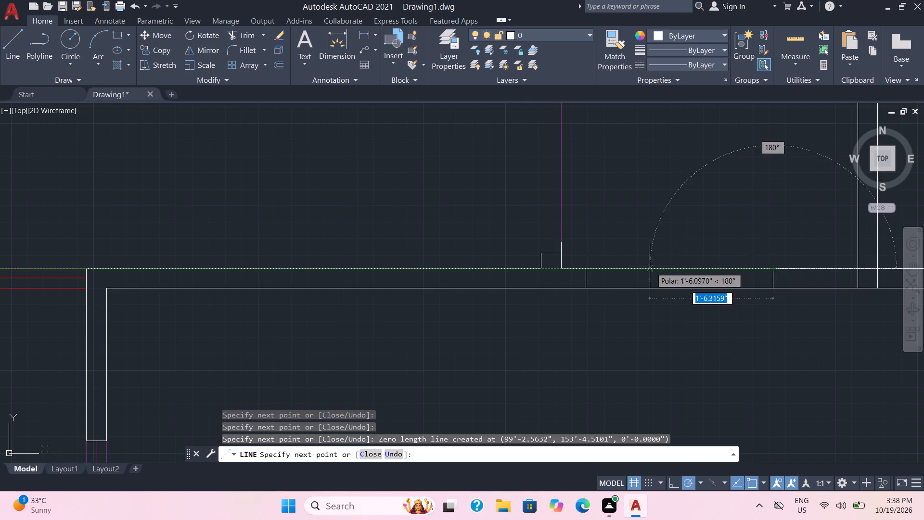
key(Escape)
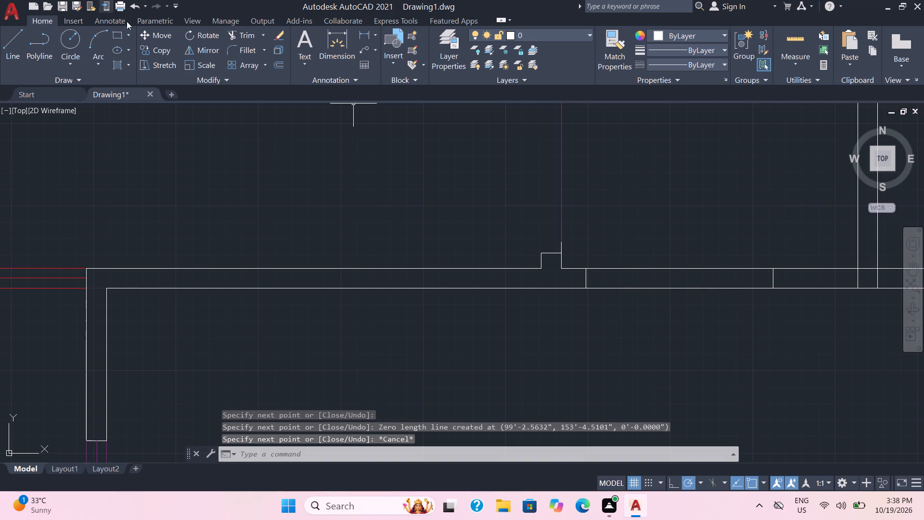
Trim away both wall faces between the two cross lines east of the stub to cut the opening.
click(245, 35)
drag(650, 234, 671, 325)
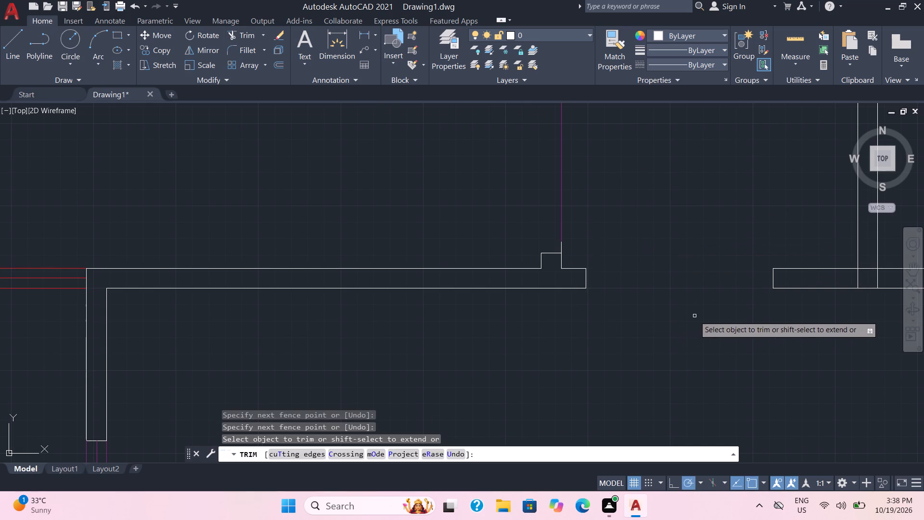
Draw lines about 2'-4" long closing the opening along both wall faces, plus a centre line between its two ends.
click(7, 45)
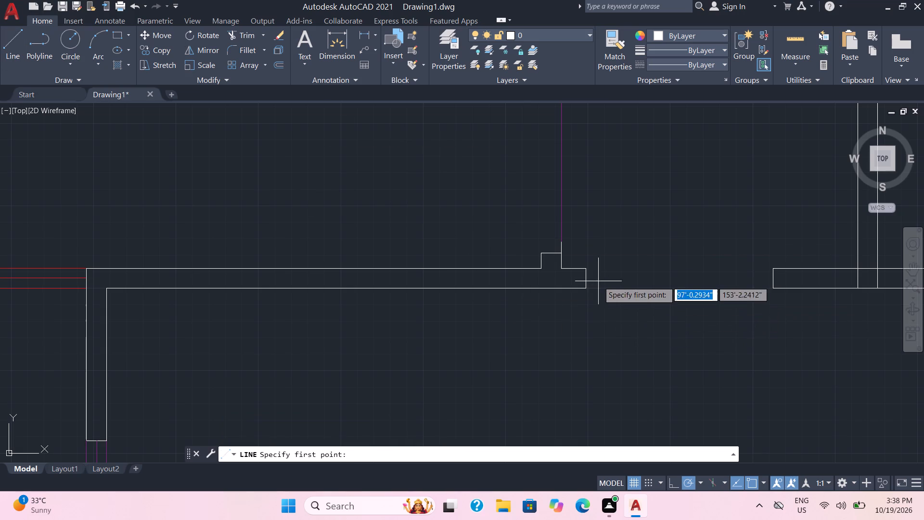
click(589, 271)
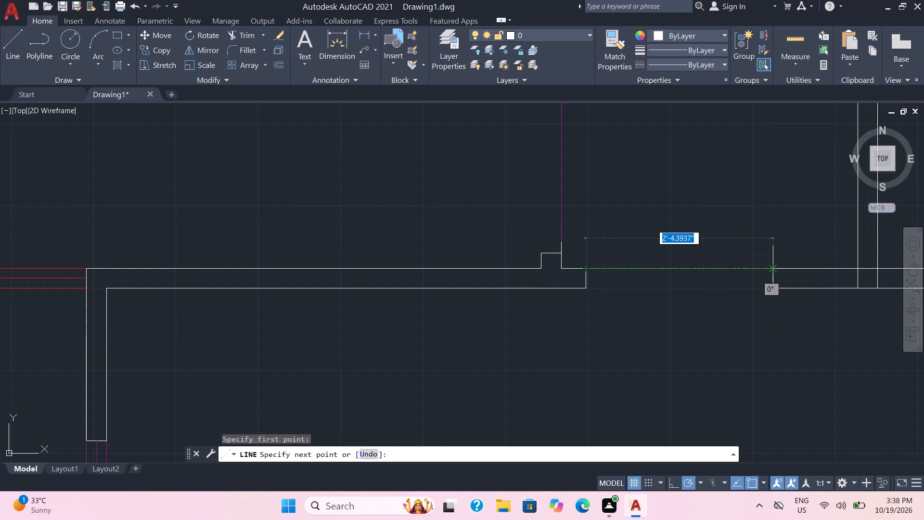
click(774, 267)
click(771, 289)
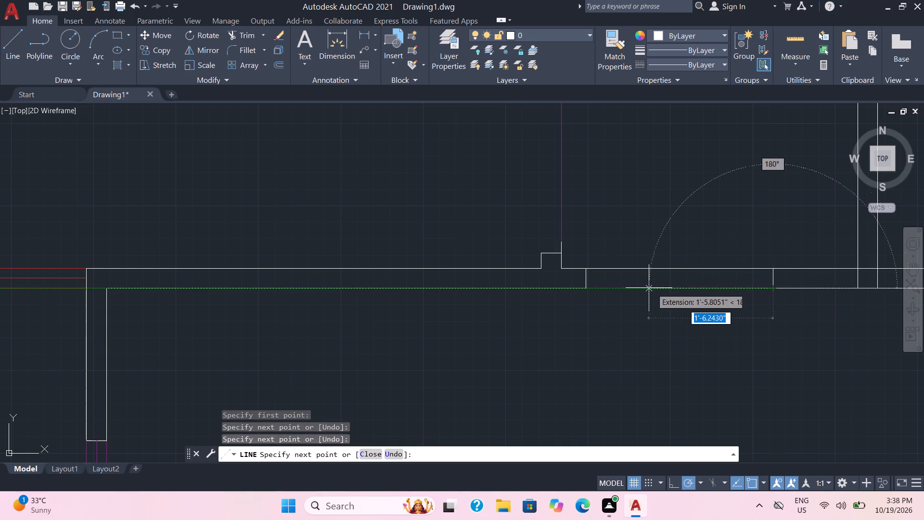
click(590, 285)
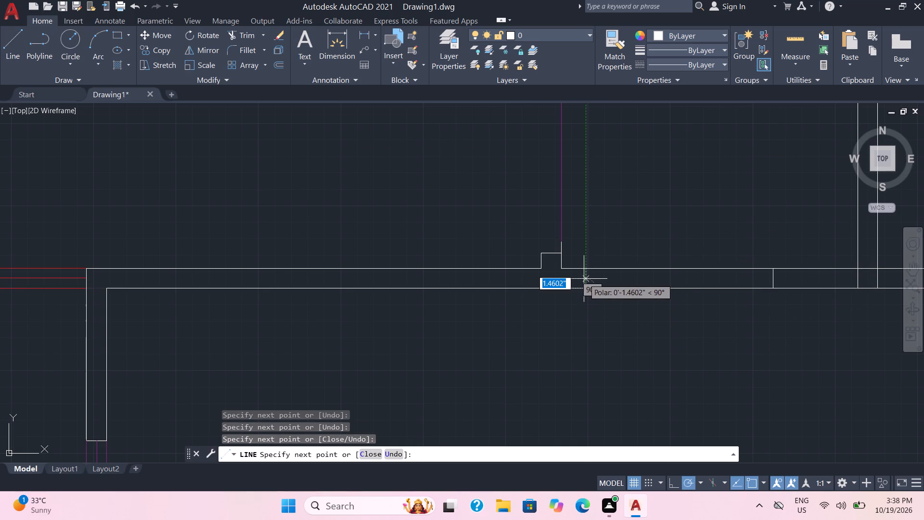
click(584, 279)
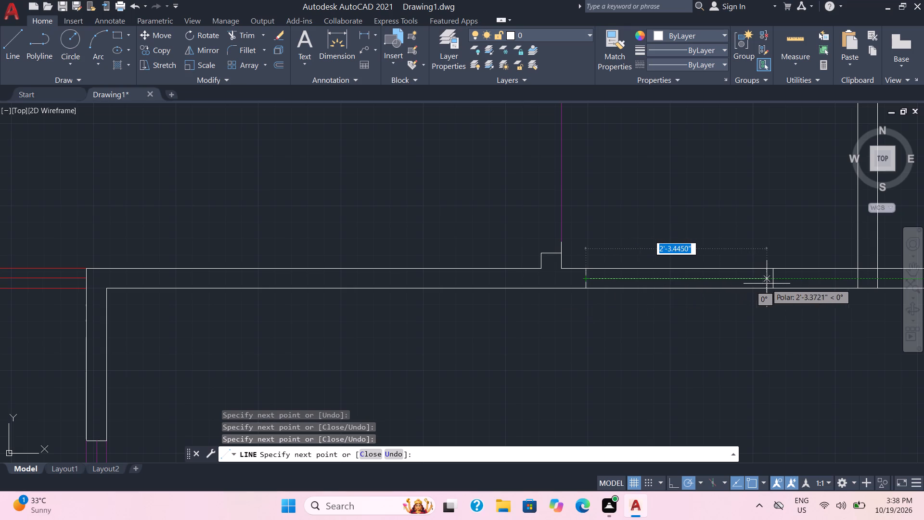
click(770, 283)
key(Escape)
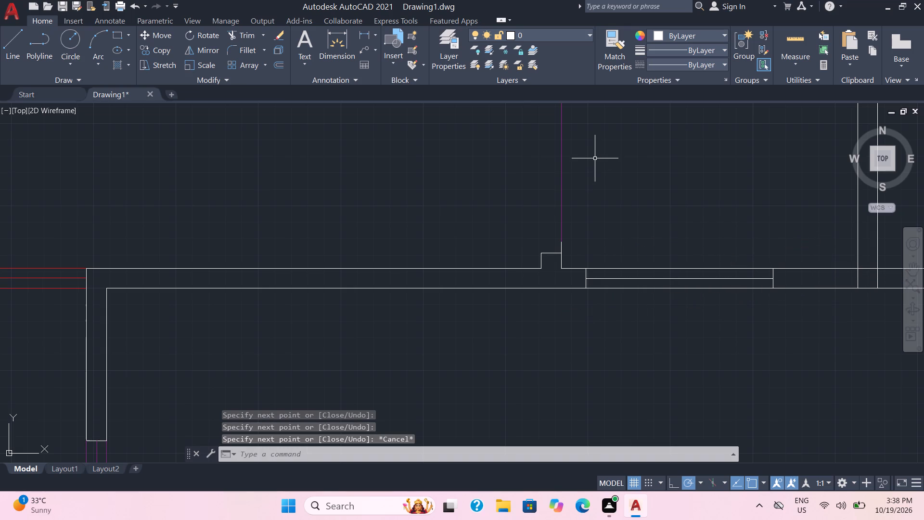
Trim away the centre line inside the opening east of the stub.
click(696, 39)
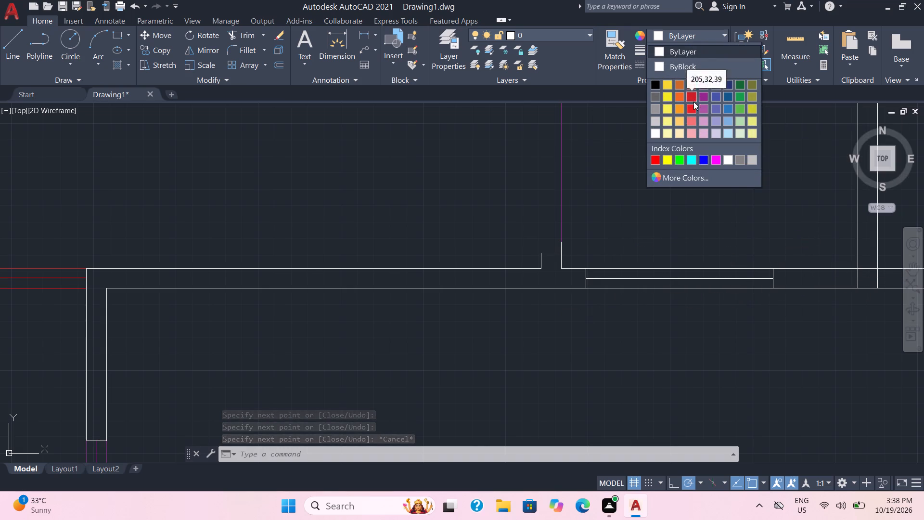
key(Escape)
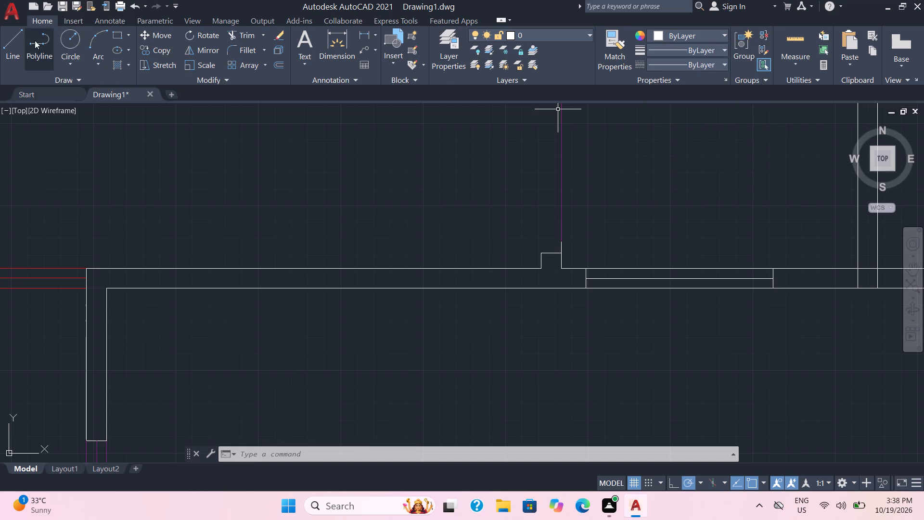
click(237, 31)
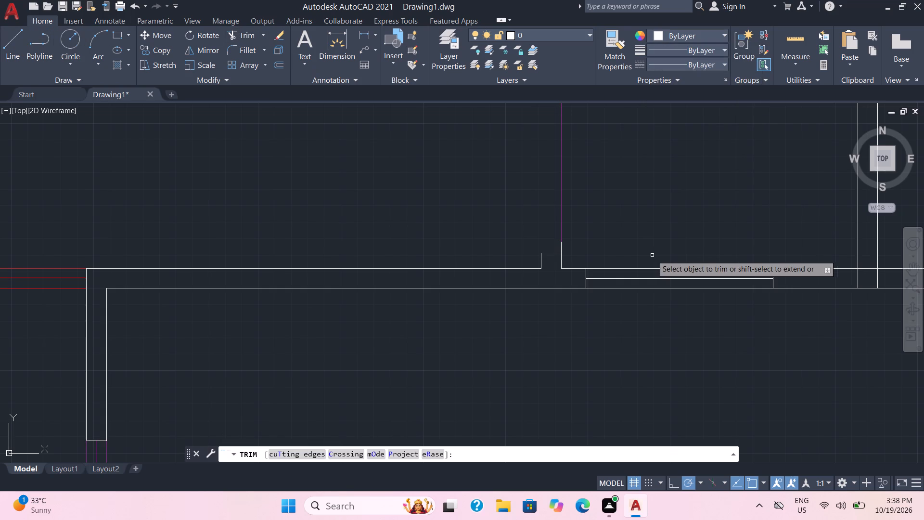
drag(650, 277, 664, 280)
key(Escape)
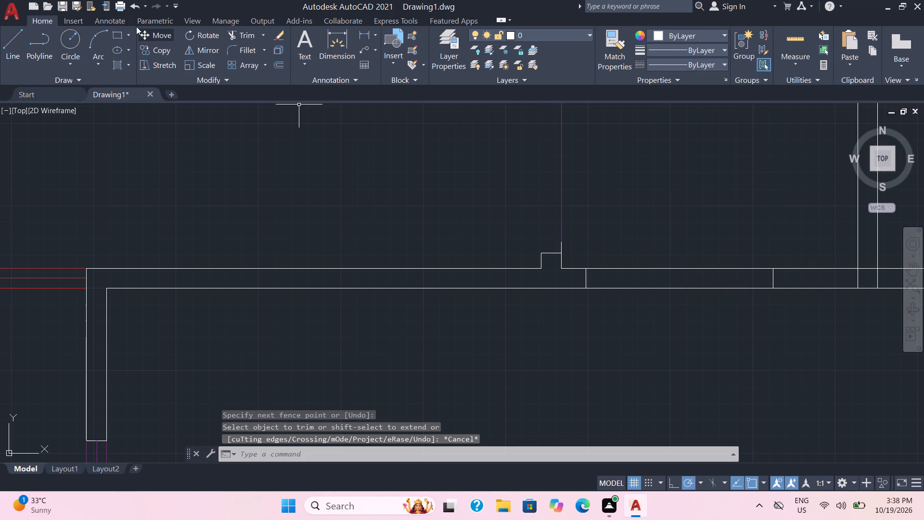
Set the current drawing colour to orange 242,103,34.
click(702, 32)
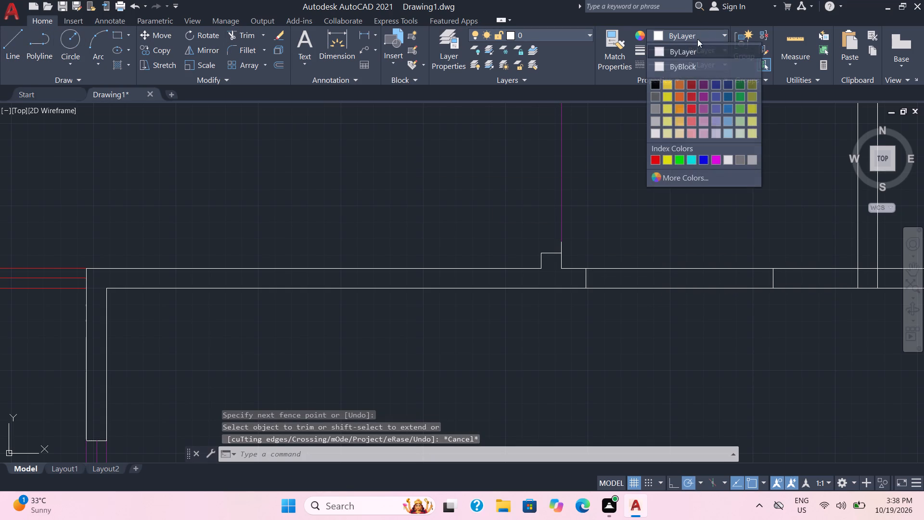
click(677, 92)
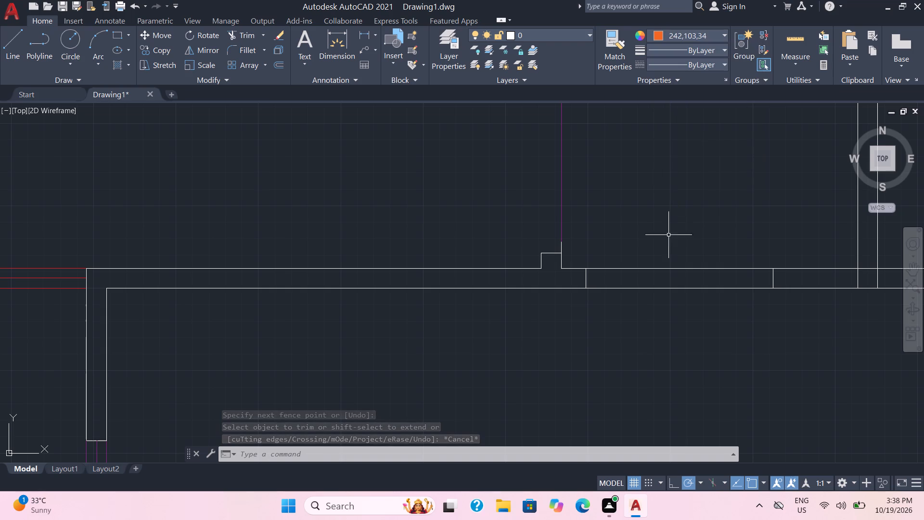
Change the opening's two face lines and both end lines east of the stub to orange 242,103,34.
click(658, 269)
click(663, 289)
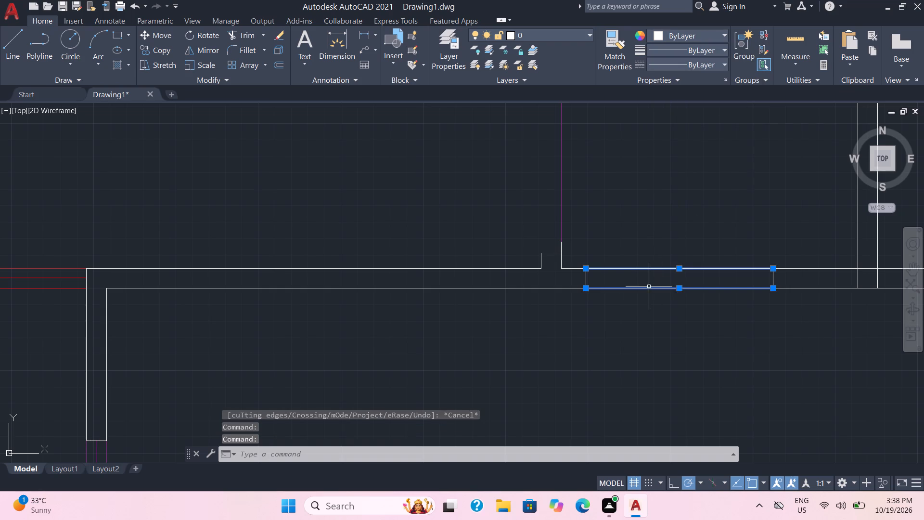
click(586, 280)
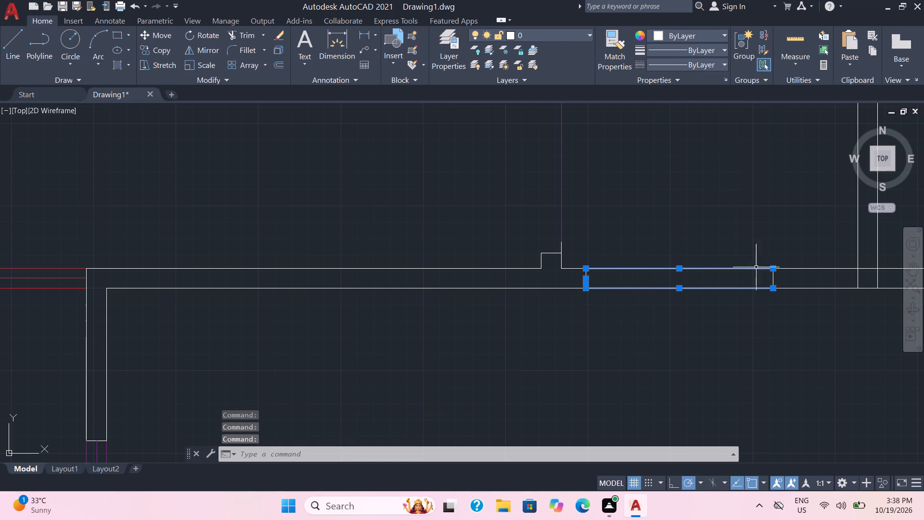
click(772, 278)
click(668, 31)
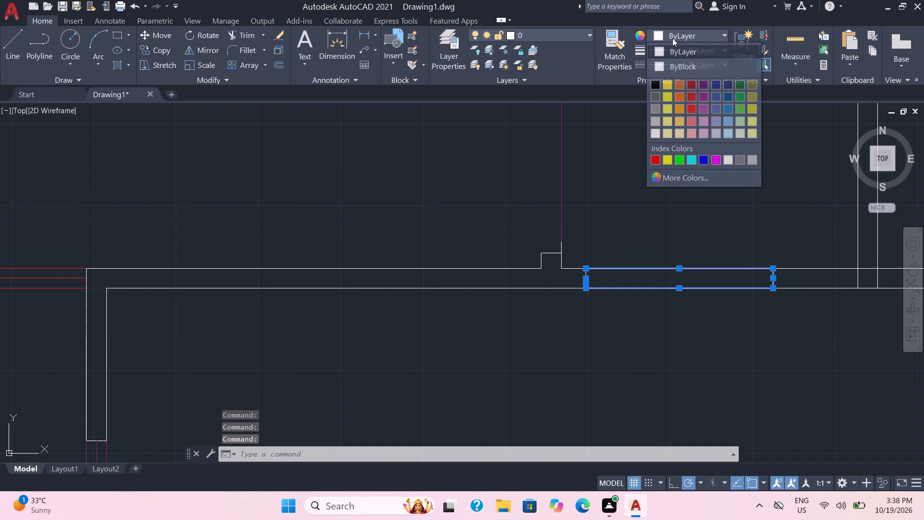
click(681, 95)
scroll(689, 206, down, 3)
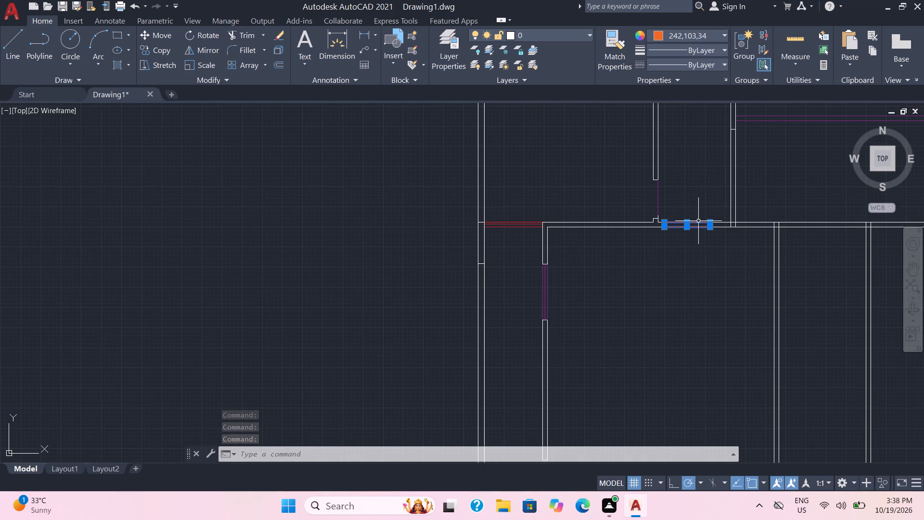
scroll(698, 221, down, 3)
middle_drag(698, 240, 640, 248)
scroll(665, 229, up, 1)
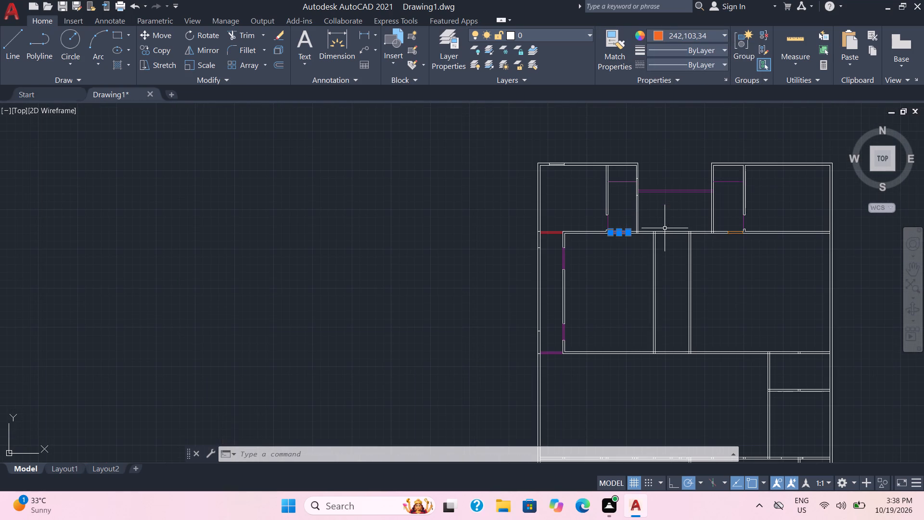
key(Escape)
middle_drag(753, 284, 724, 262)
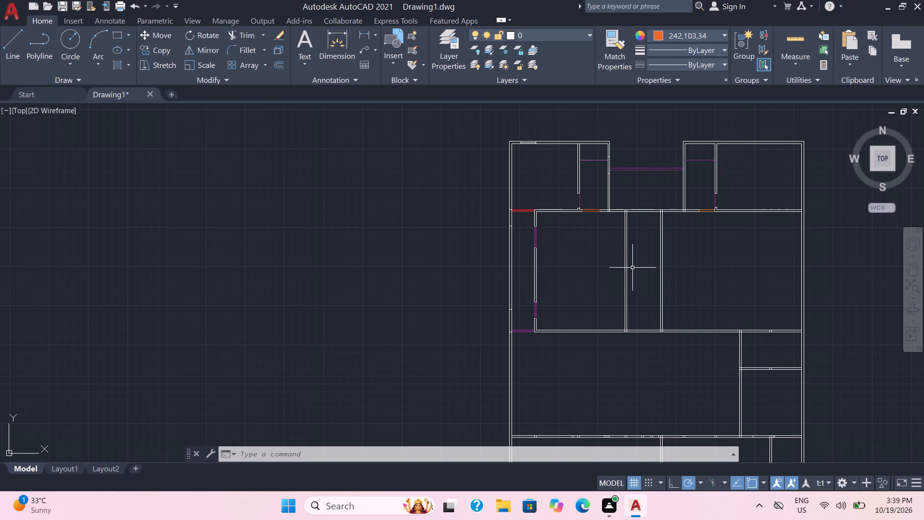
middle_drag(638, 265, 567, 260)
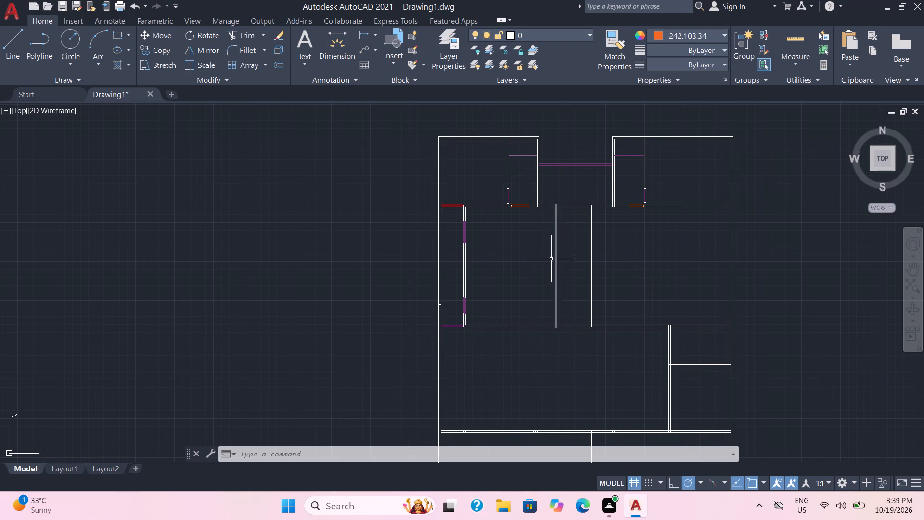
Trim away the west outer wall's inner face line between the two end lines and the short stretch up to the red opening.
scroll(477, 276, up, 1)
scroll(437, 286, up, 2)
middle_drag(437, 286, 497, 312)
click(247, 44)
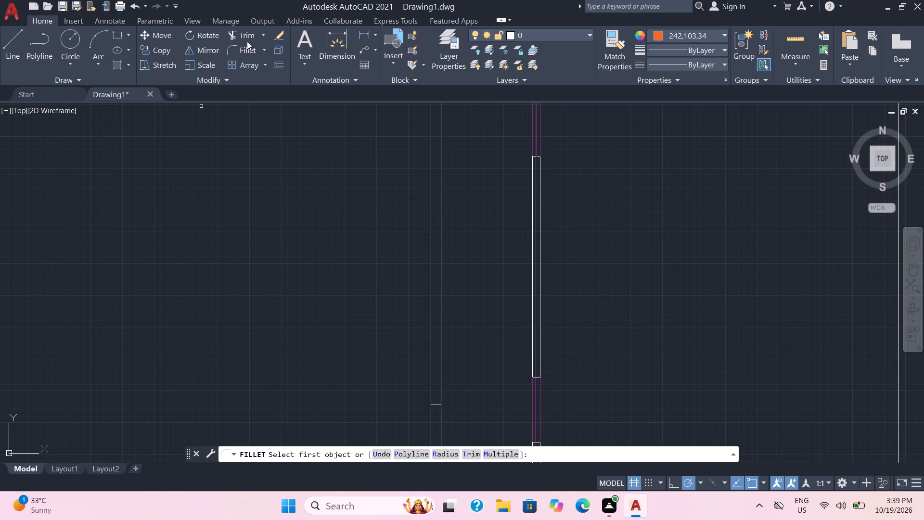
click(247, 37)
drag(443, 225, 439, 236)
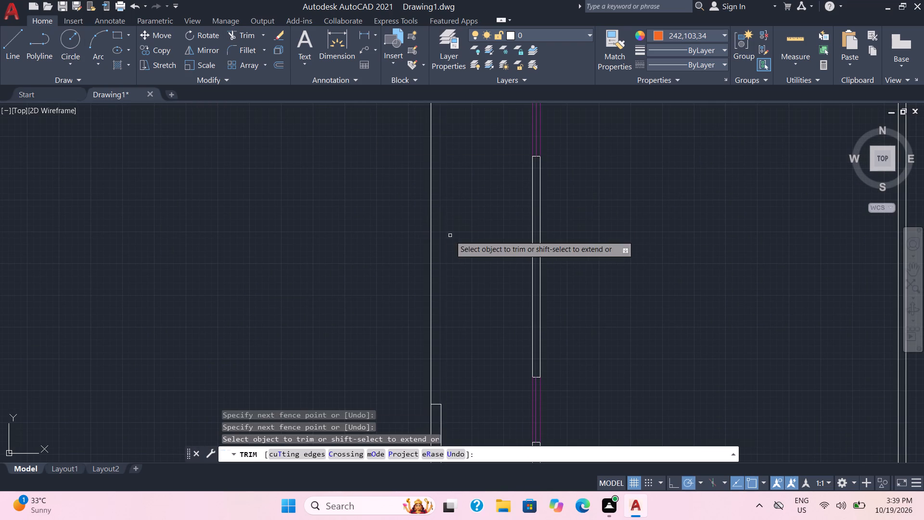
scroll(475, 234, down, 1)
middle_drag(475, 234, 468, 267)
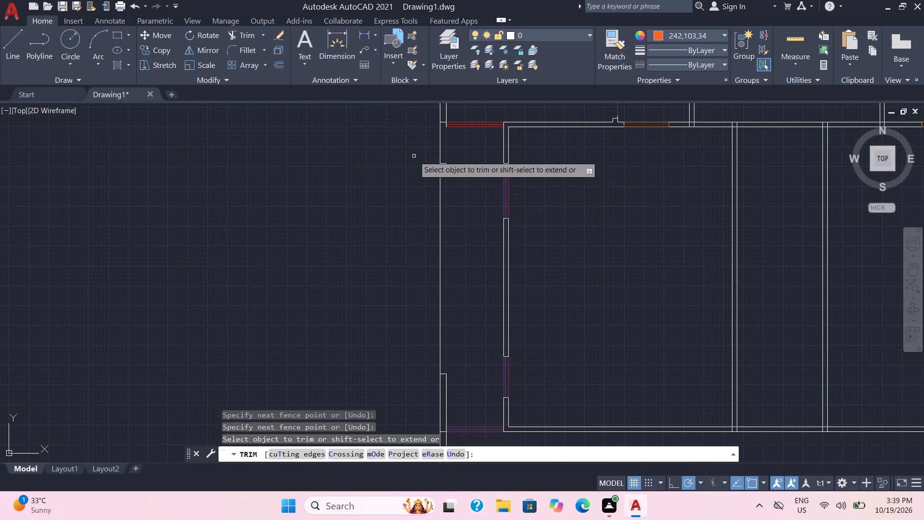
drag(446, 155, 451, 180)
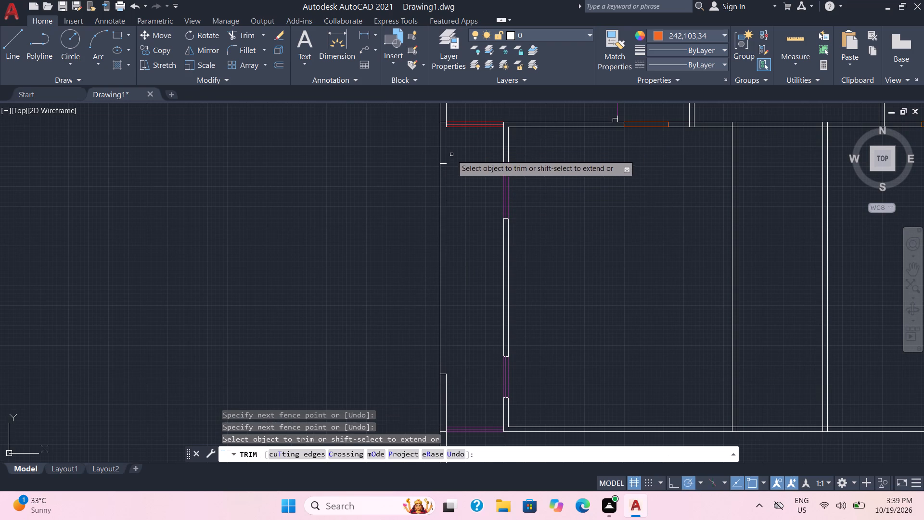
key(Escape)
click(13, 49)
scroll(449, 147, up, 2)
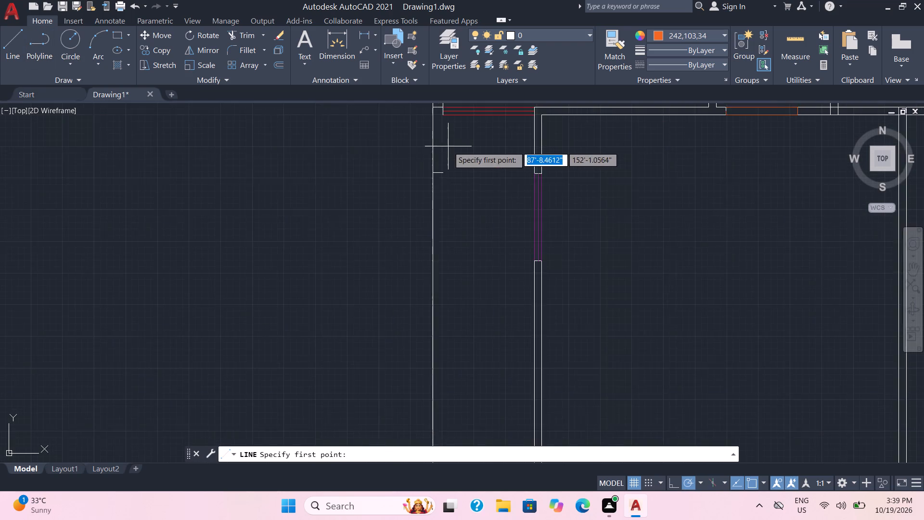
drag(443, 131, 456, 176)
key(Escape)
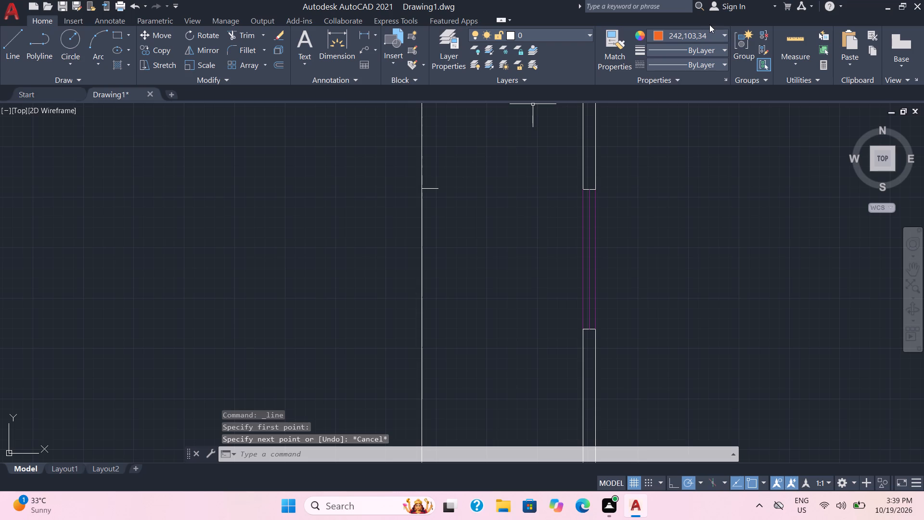
Set the current colour to ByLayer and draw the inner wall face line from the red opening's corner to the end line below.
click(710, 31)
click(668, 51)
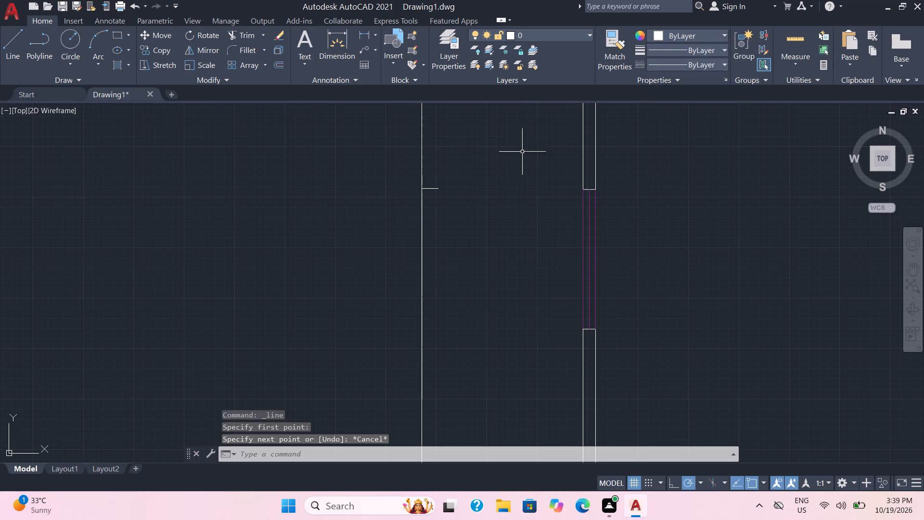
middle_drag(522, 155, 539, 259)
key(space)
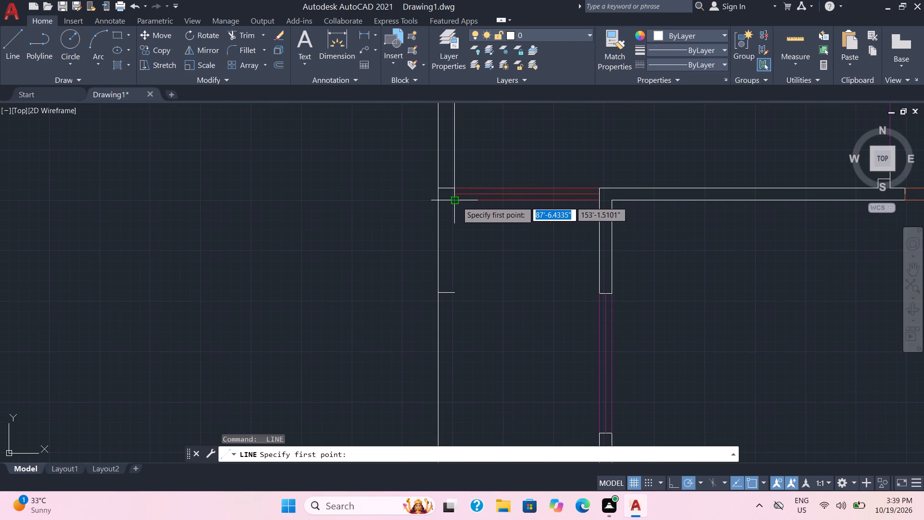
click(457, 201)
click(451, 290)
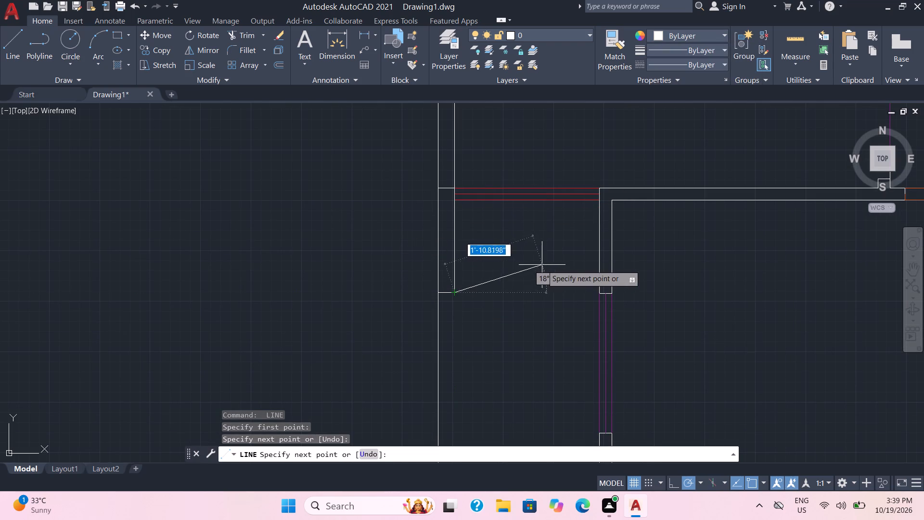
key(Escape)
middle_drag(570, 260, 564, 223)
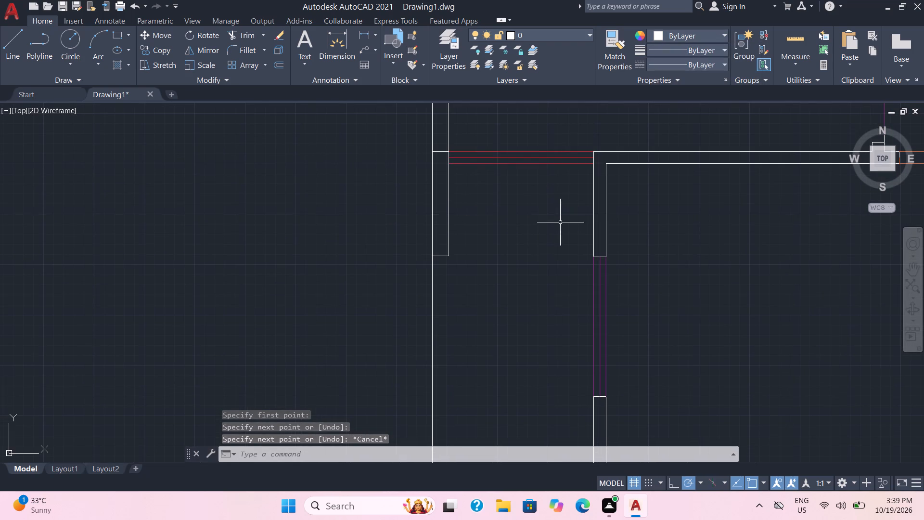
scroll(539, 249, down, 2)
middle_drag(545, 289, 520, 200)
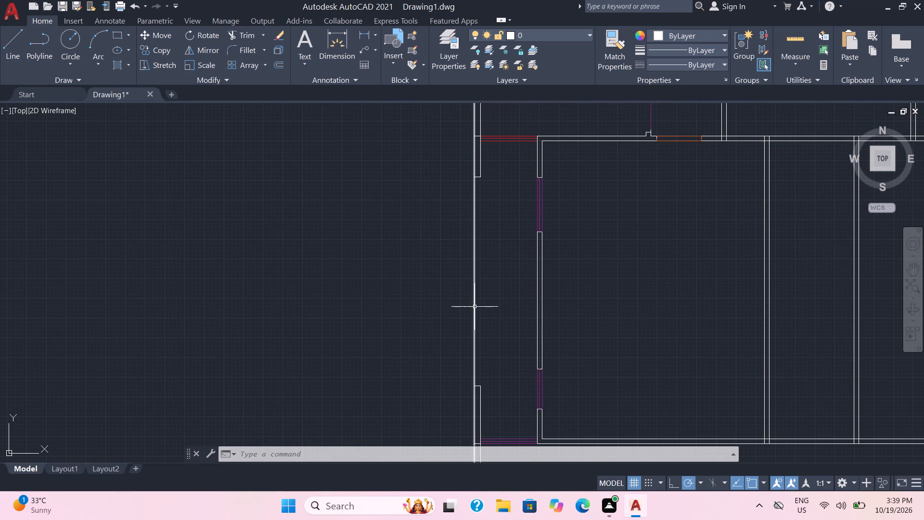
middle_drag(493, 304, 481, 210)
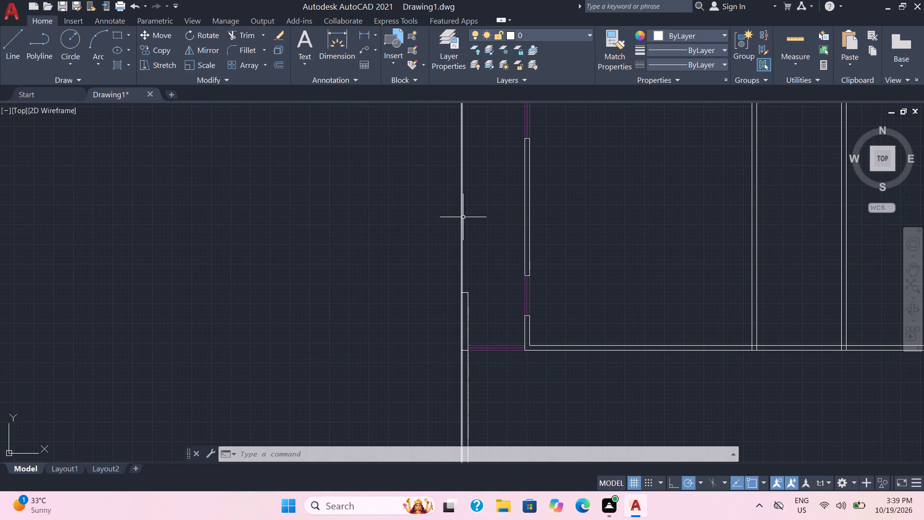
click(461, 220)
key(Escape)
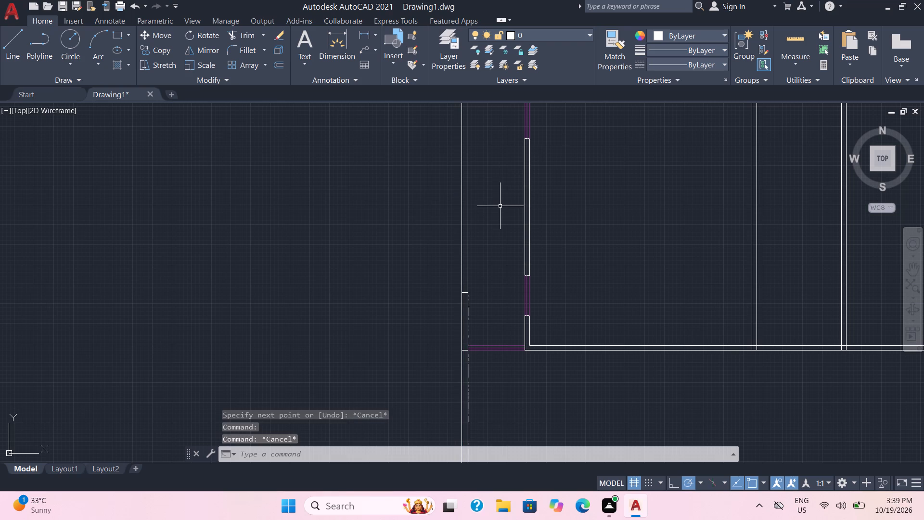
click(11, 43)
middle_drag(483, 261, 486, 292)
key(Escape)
Trim away the west outer wall's outer face line between the two end lines.
click(249, 38)
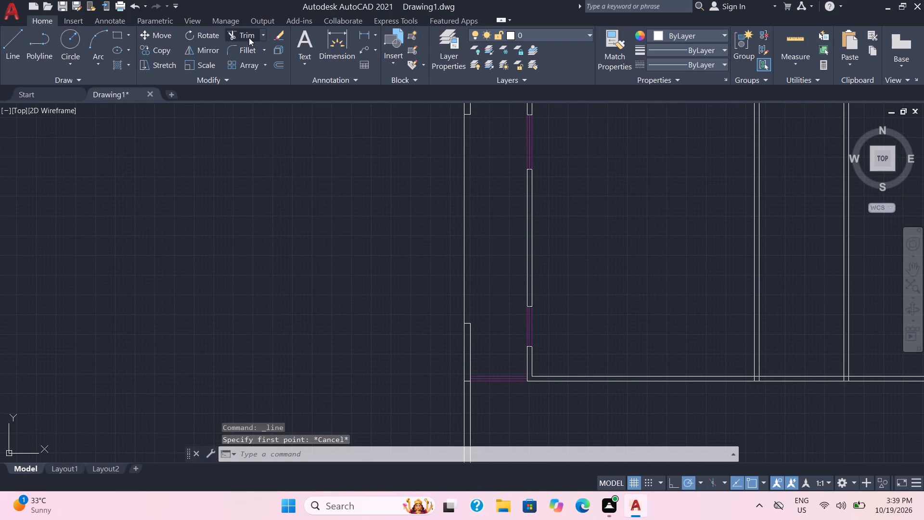
drag(506, 240, 404, 254)
key(Escape)
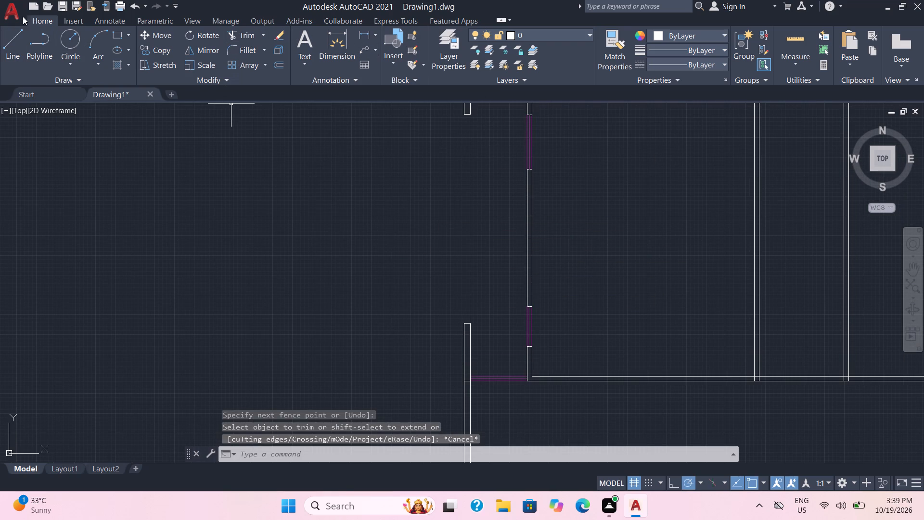
Draw a line along the west wall's outer face, closing the opening between its upper and lower end lines.
click(9, 47)
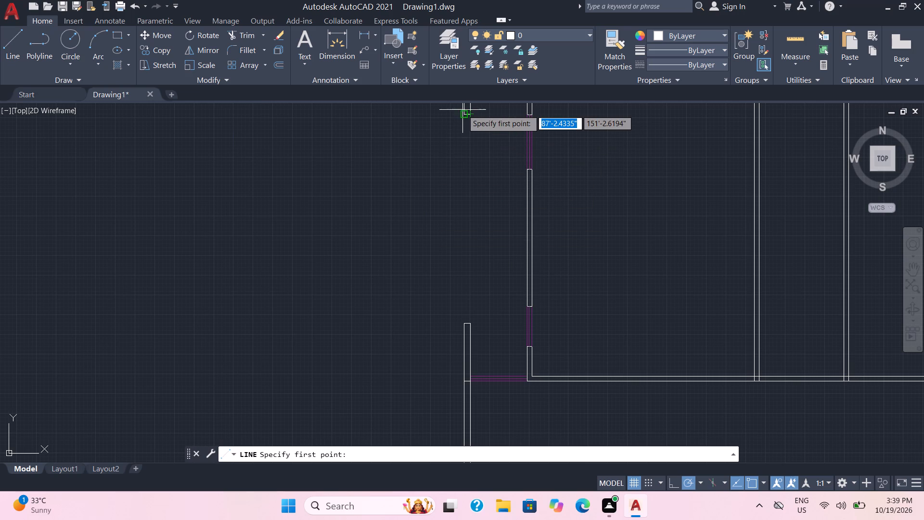
scroll(462, 112, up, 1)
click(462, 113)
middle_drag(481, 360, 500, 228)
click(484, 316)
key(Escape)
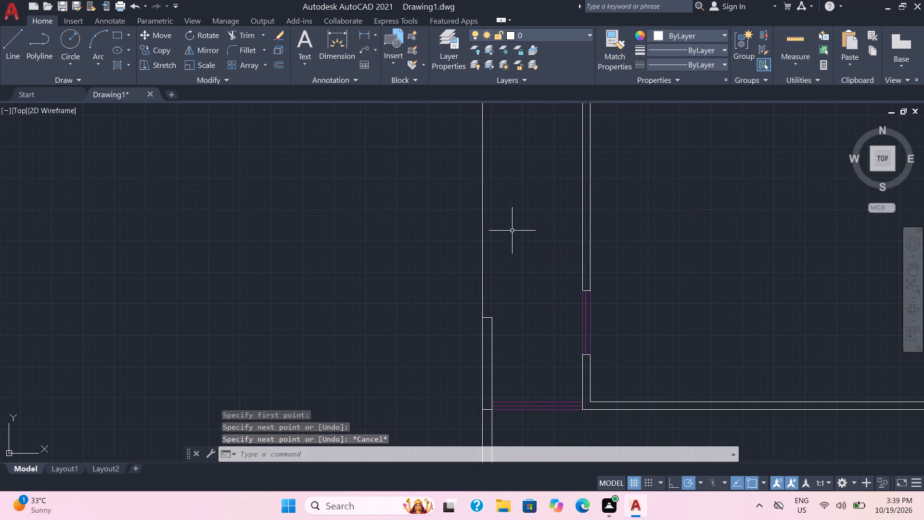
Set the current colour to purple 147,39,143 and change the west opening's outer face line to the same purple.
click(701, 39)
click(702, 96)
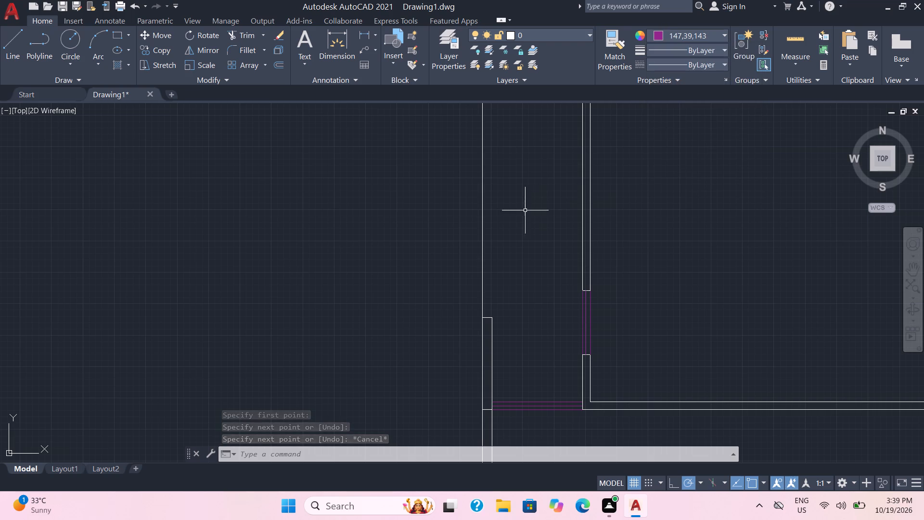
click(482, 234)
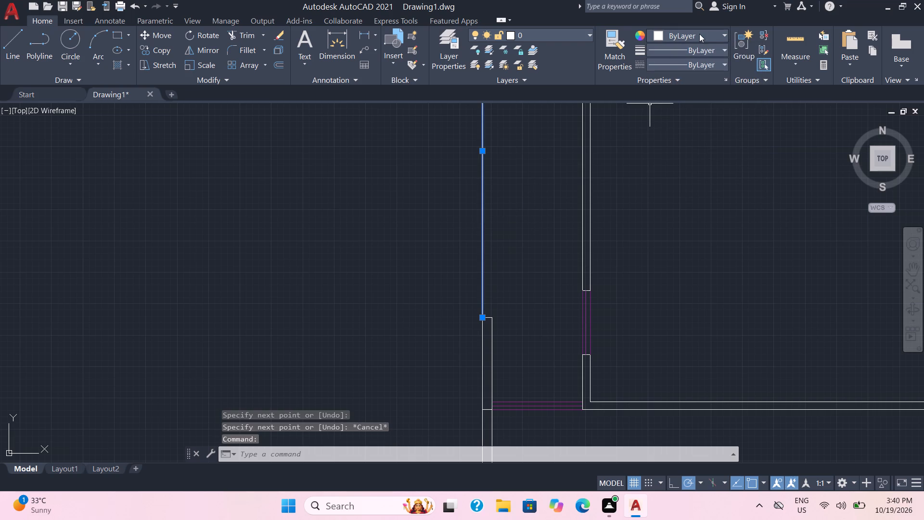
click(699, 34)
click(699, 97)
key(Escape)
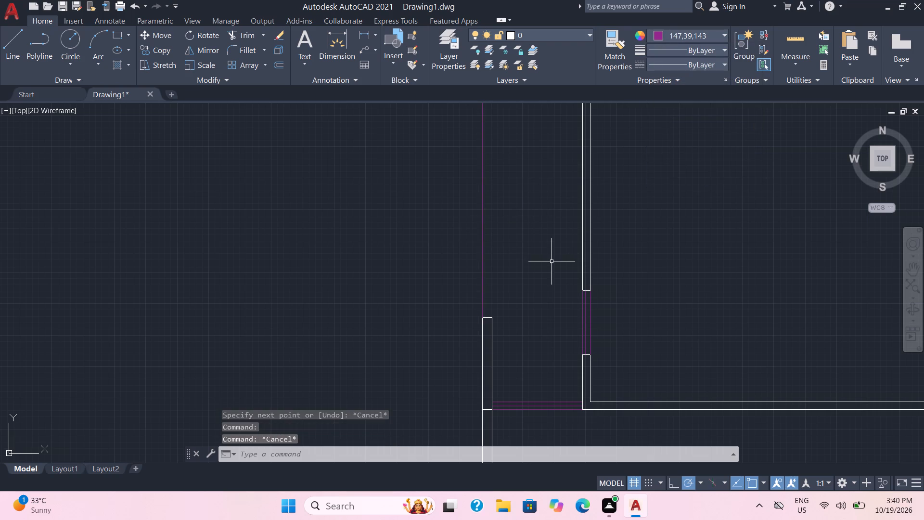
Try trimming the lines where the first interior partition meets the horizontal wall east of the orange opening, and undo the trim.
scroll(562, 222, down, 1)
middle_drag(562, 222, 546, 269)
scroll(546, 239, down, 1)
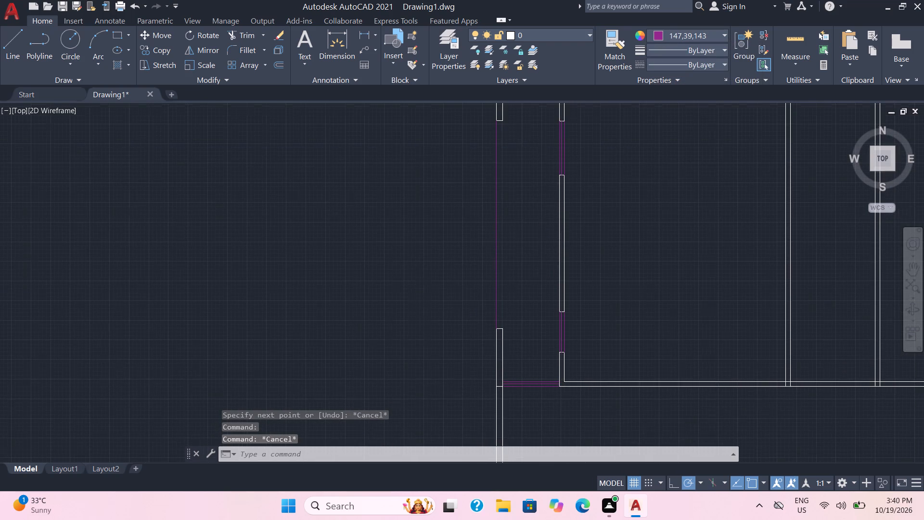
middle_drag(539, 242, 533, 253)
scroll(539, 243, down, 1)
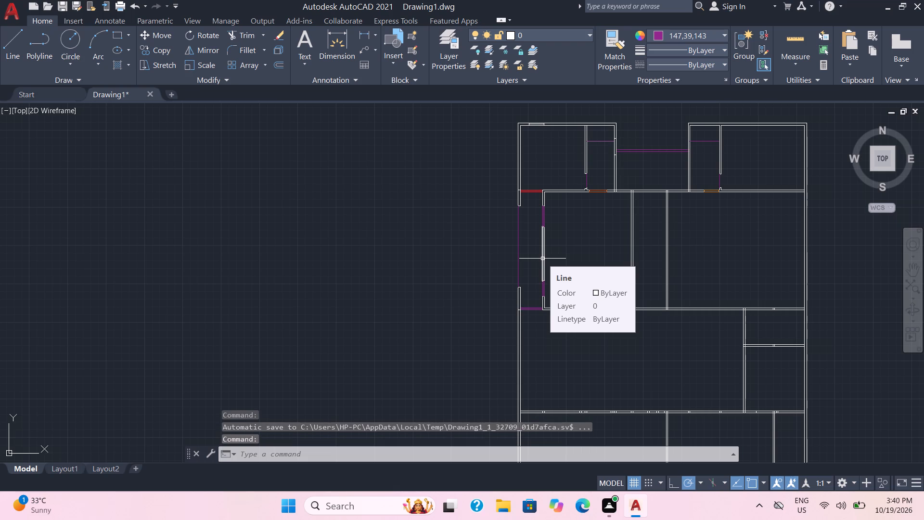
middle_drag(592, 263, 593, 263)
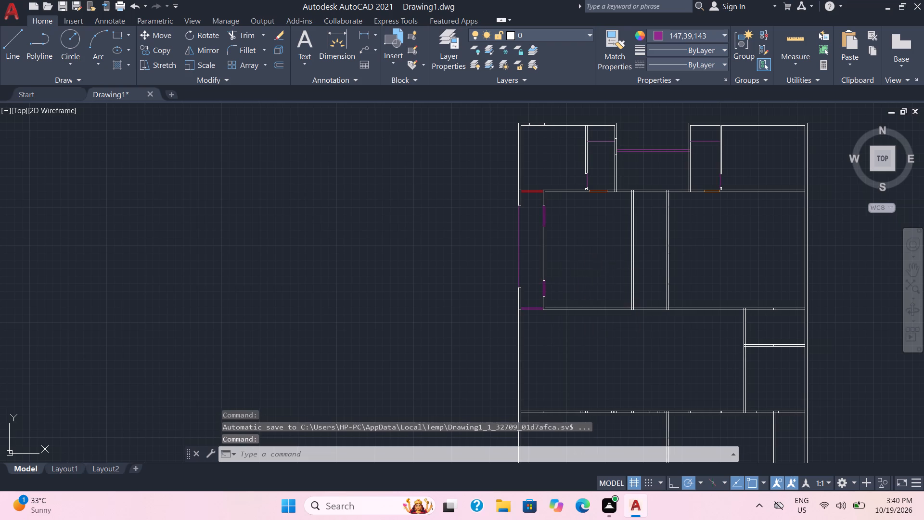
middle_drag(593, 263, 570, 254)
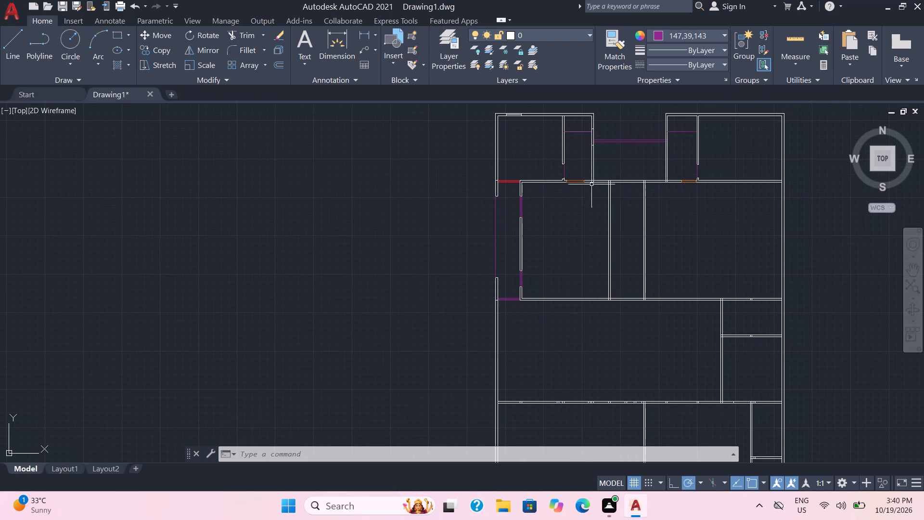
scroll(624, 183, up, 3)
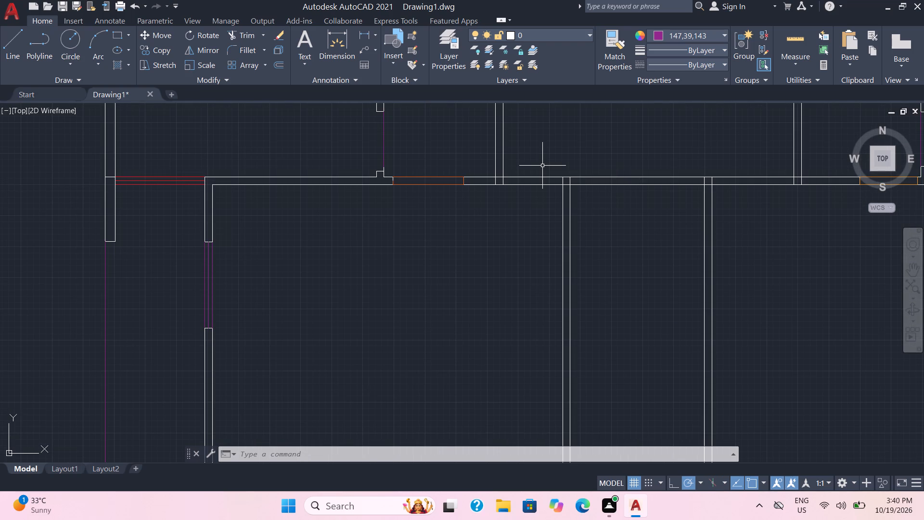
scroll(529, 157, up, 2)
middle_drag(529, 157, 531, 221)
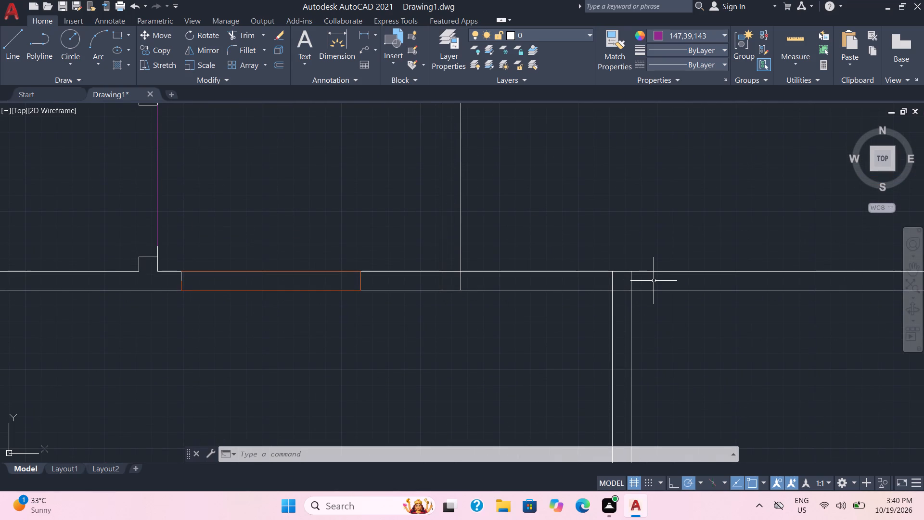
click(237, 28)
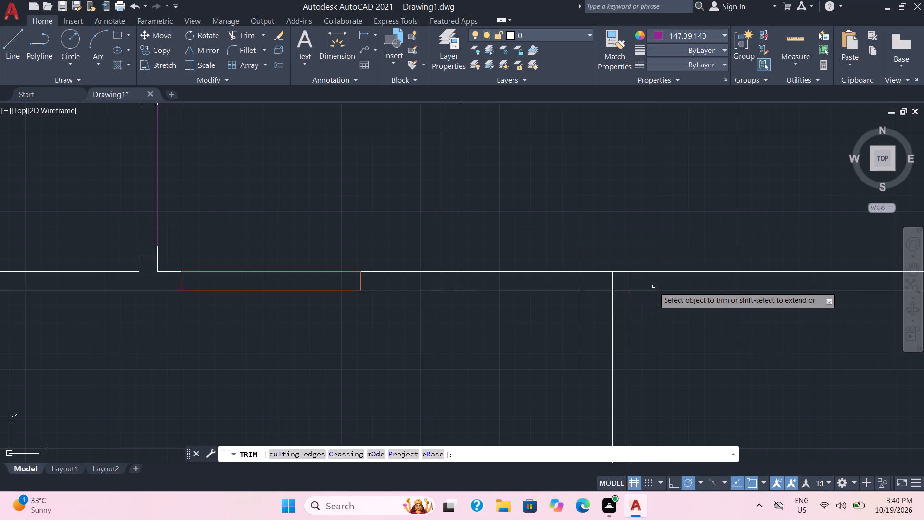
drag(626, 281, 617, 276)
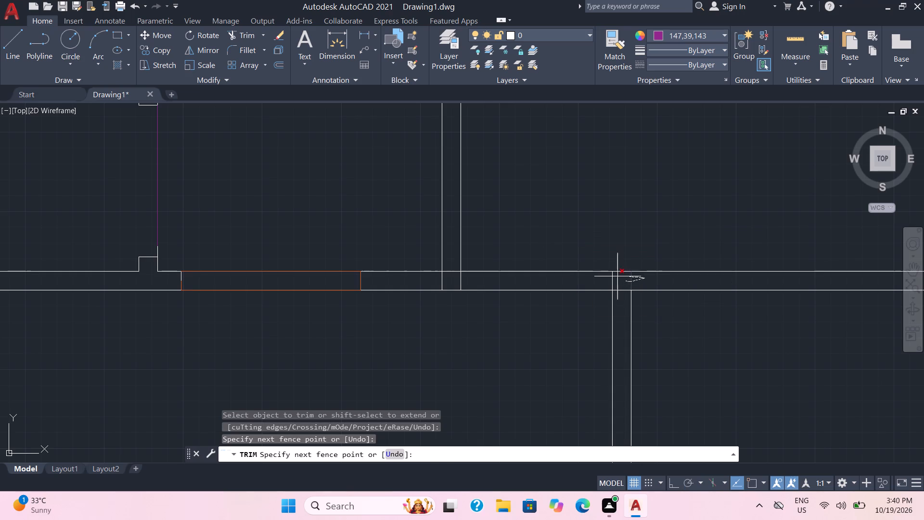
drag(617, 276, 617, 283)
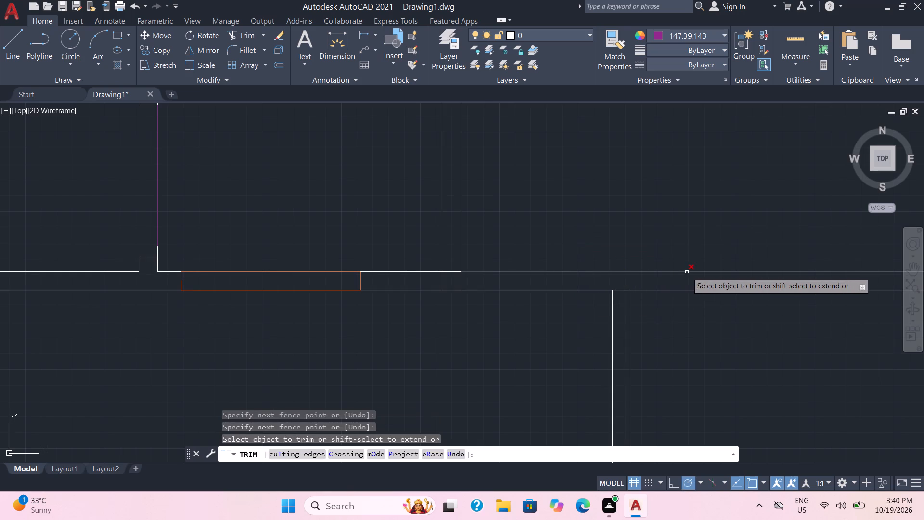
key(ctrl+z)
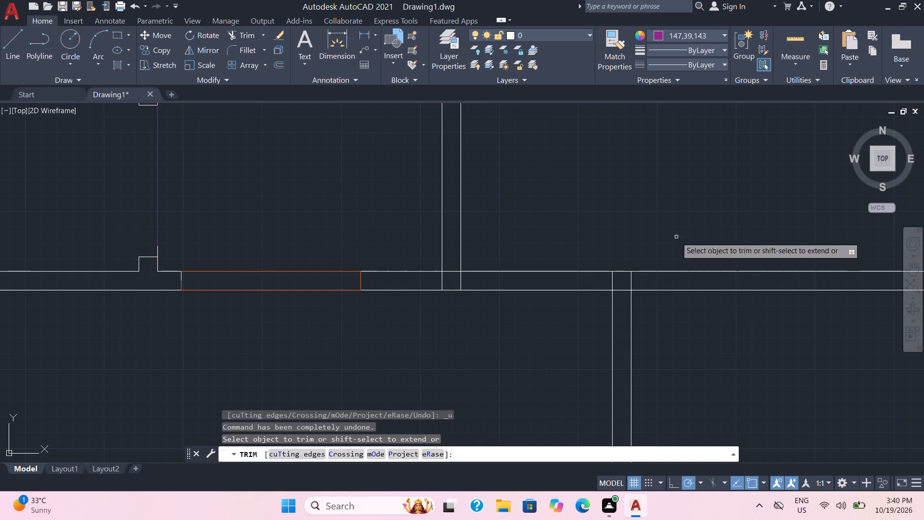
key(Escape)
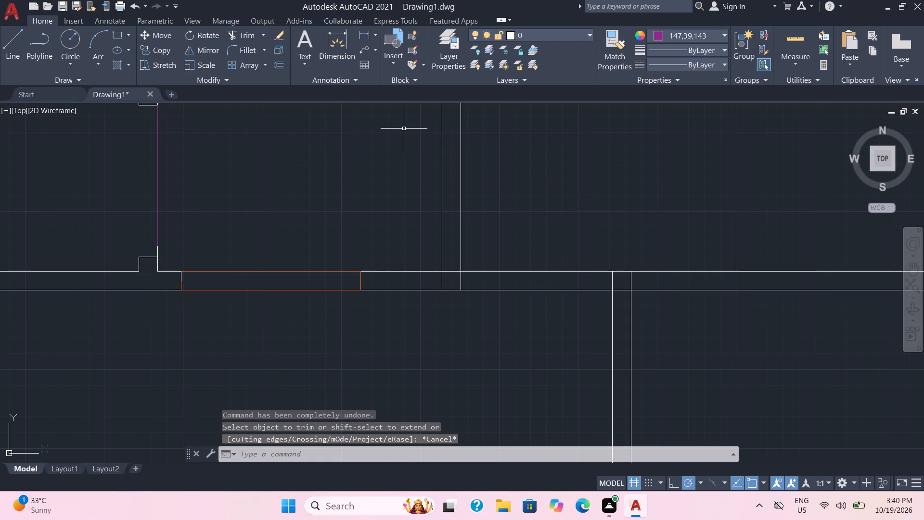
Trim away both horizontal wall face lines in the two gaps between the central partitions and the upper rooms' inner side walls.
click(244, 34)
drag(529, 317, 528, 227)
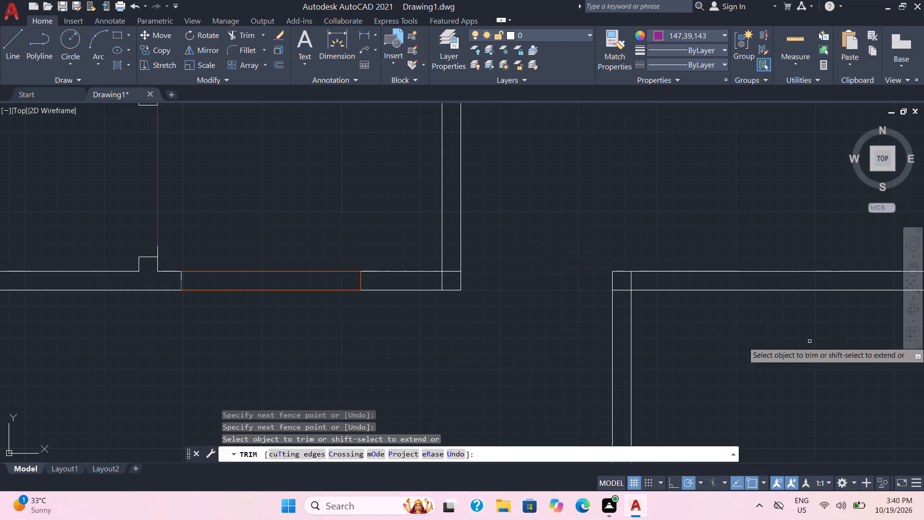
middle_drag(787, 359, 295, 382)
scroll(295, 382, down, 1)
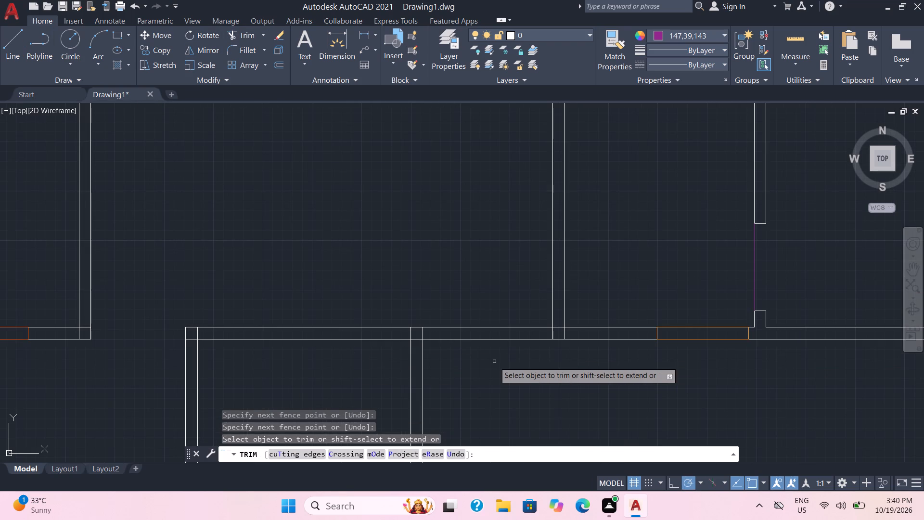
drag(494, 361, 488, 313)
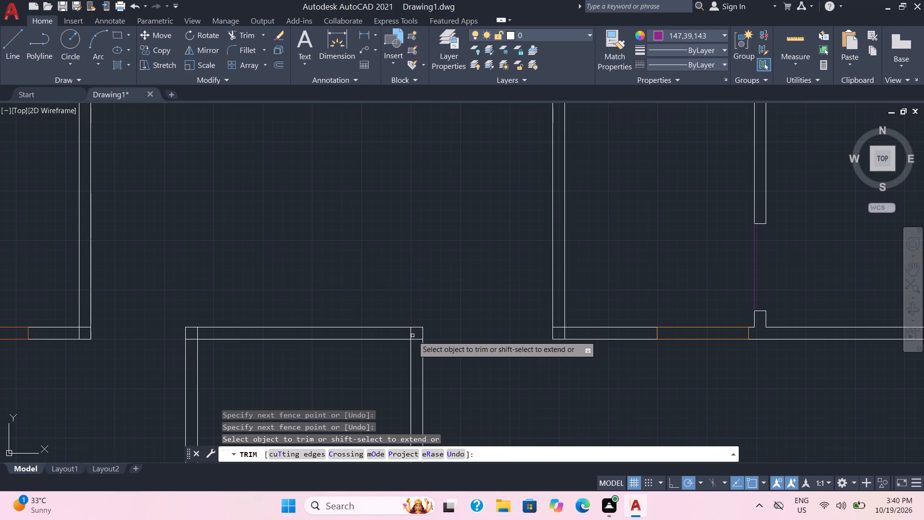
Trim the short pieces of the horizontal wall's lower face line lying inside the tops of the two central partitions.
scroll(414, 337, up, 2)
drag(415, 337, 422, 380)
middle_drag(238, 318, 443, 313)
drag(44, 328, 47, 349)
scroll(67, 335, down, 2)
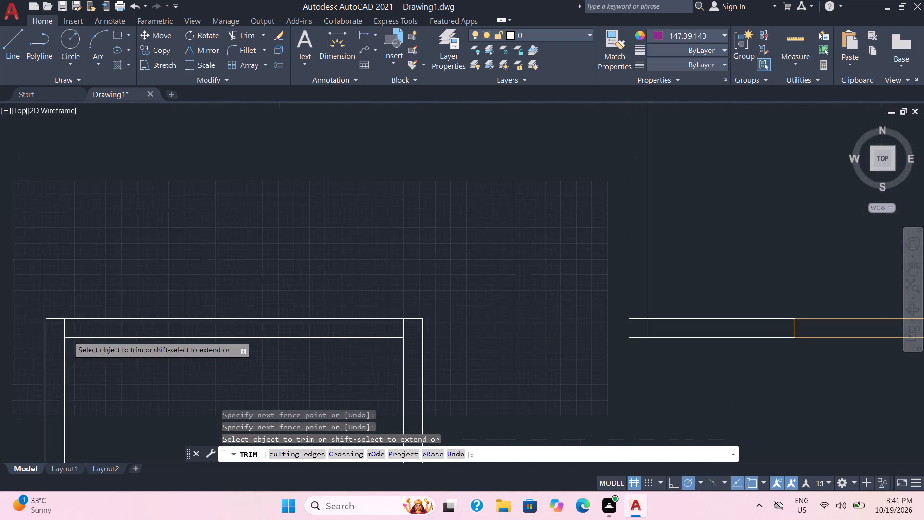
scroll(70, 338, down, 2)
middle_drag(100, 349, 176, 323)
scroll(100, 349, up, 1)
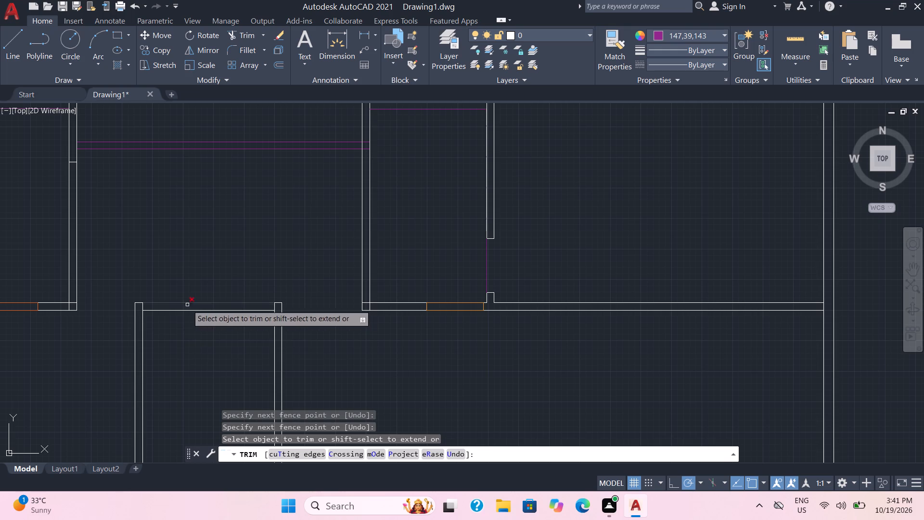
key(Escape)
Outline the west gap beside the central partitions with purple lines about 2' long, adding end segments and a middle line.
click(9, 49)
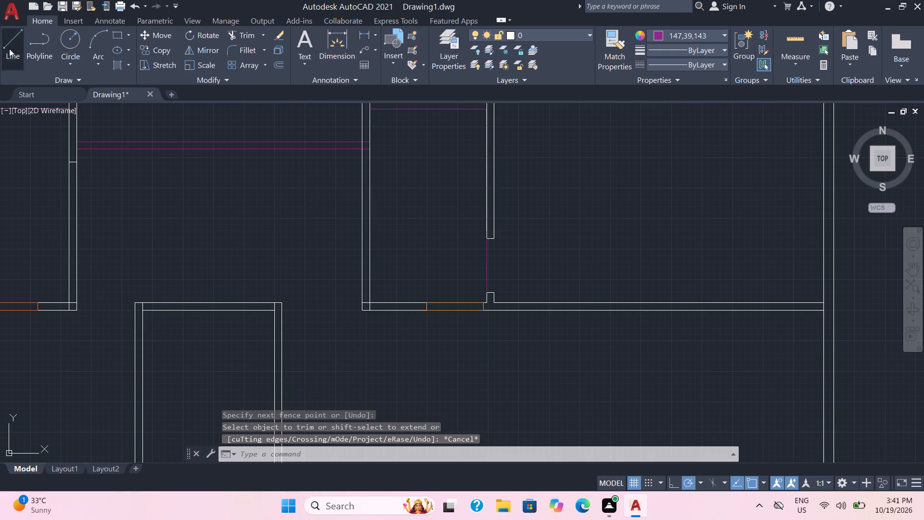
scroll(120, 436, up, 2)
middle_drag(93, 361, 205, 426)
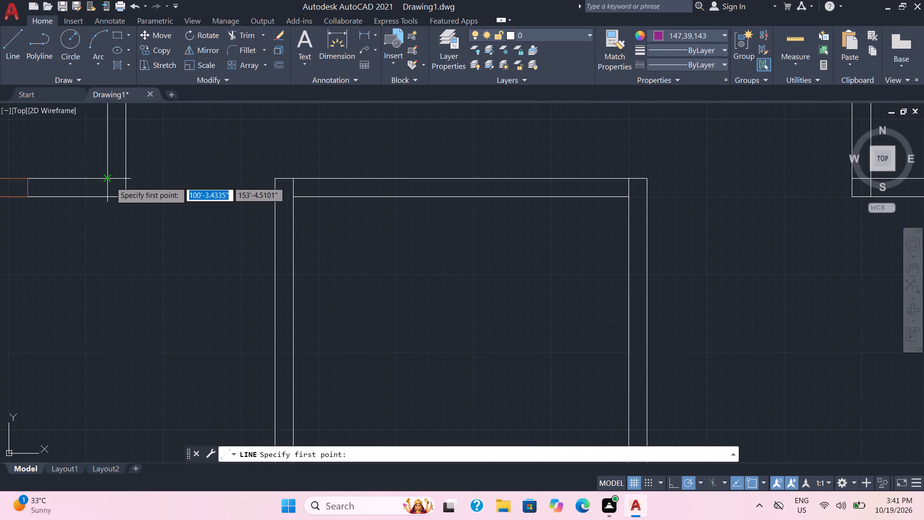
click(119, 177)
click(277, 178)
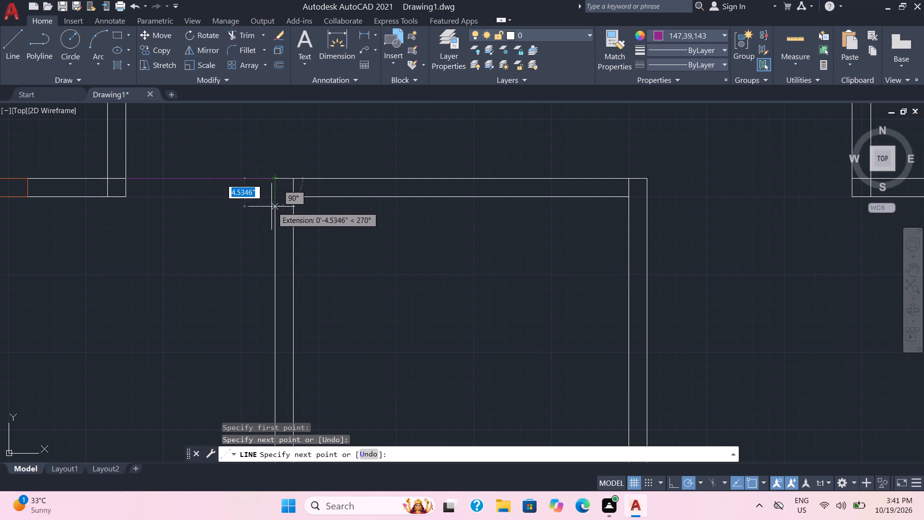
click(273, 200)
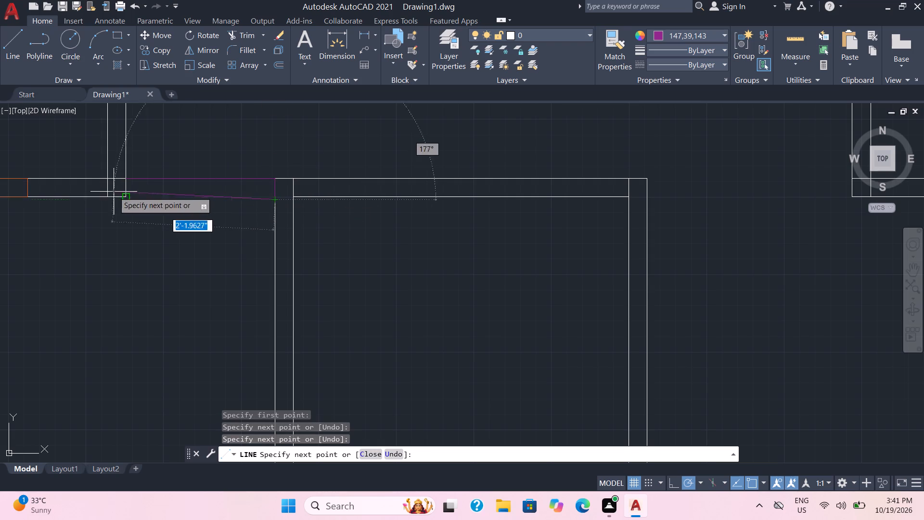
click(126, 197)
click(124, 189)
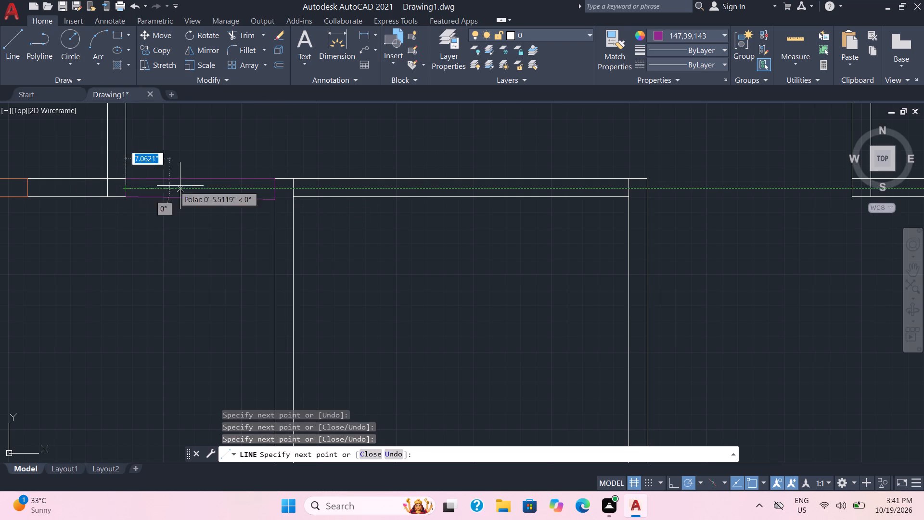
click(273, 189)
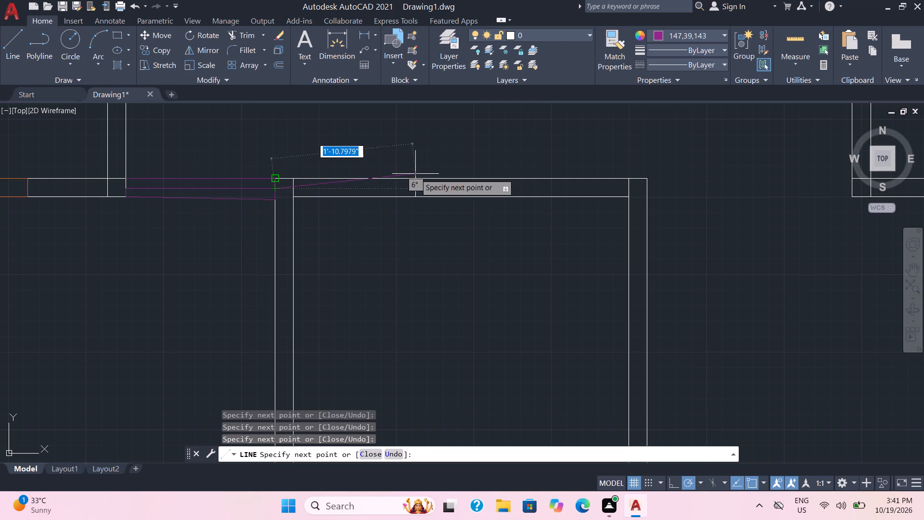
key(Escape)
Outline the east gap beside the central partitions with purple lines about 2'-9" long, adding end segments and a middle line.
middle_drag(327, 227, 188, 286)
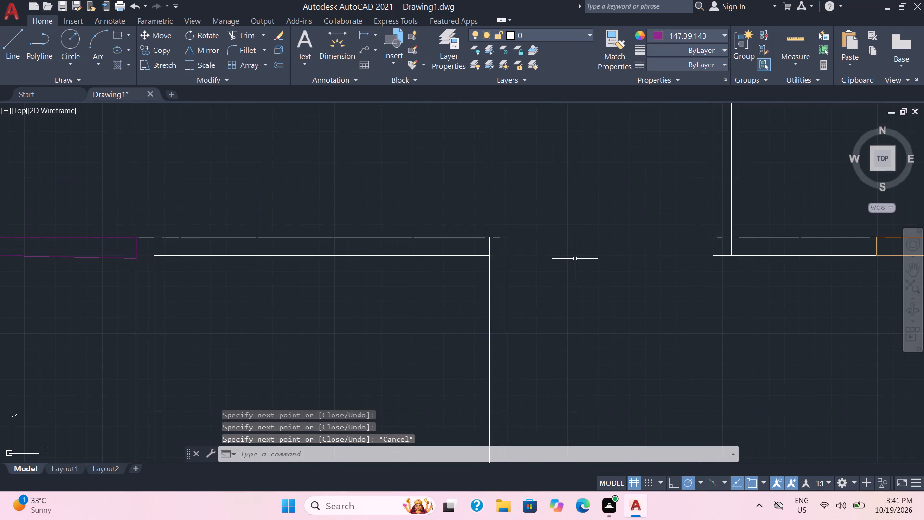
click(7, 45)
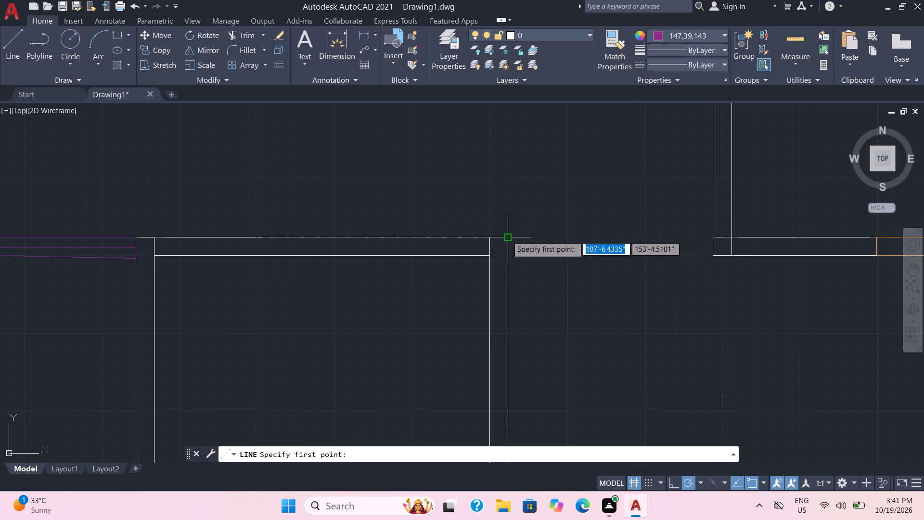
click(512, 239)
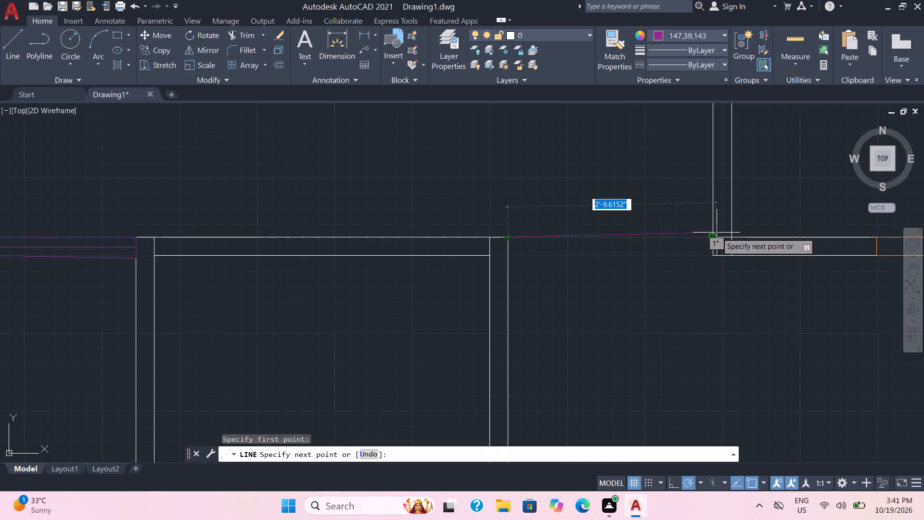
click(711, 235)
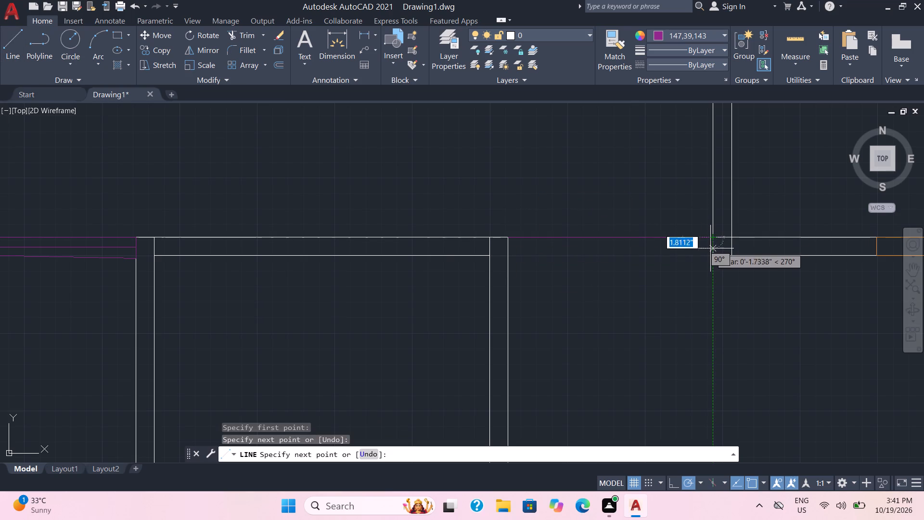
click(710, 251)
click(507, 259)
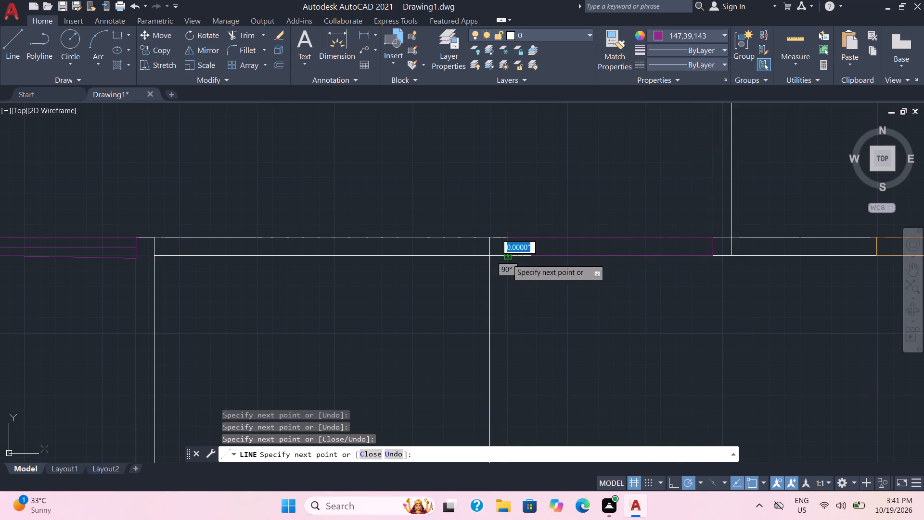
click(507, 247)
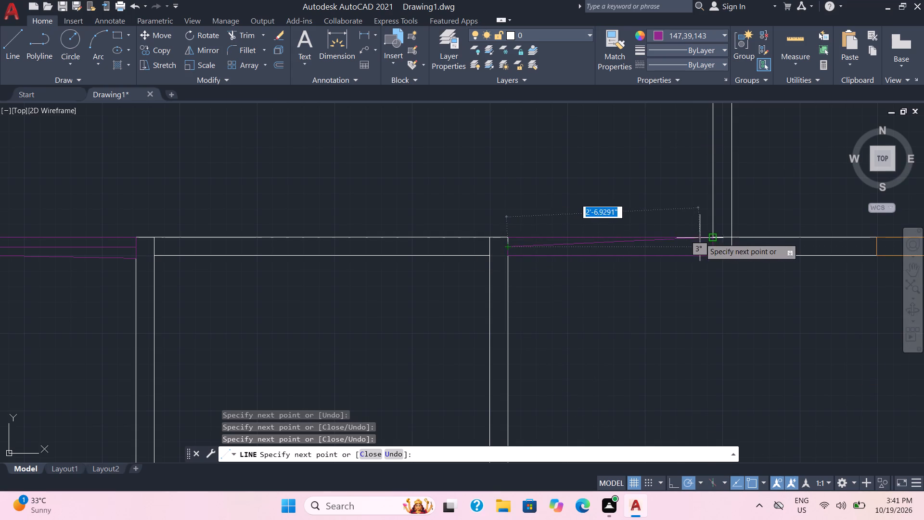
click(712, 245)
key(Escape)
Set the current colour to ByLayer and draw a line over the purple segment on the east partition's outer face.
scroll(615, 257, down, 3)
middle_drag(648, 301, 585, 272)
middle_drag(613, 263, 596, 275)
scroll(542, 247, up, 3)
middle_drag(508, 255, 514, 259)
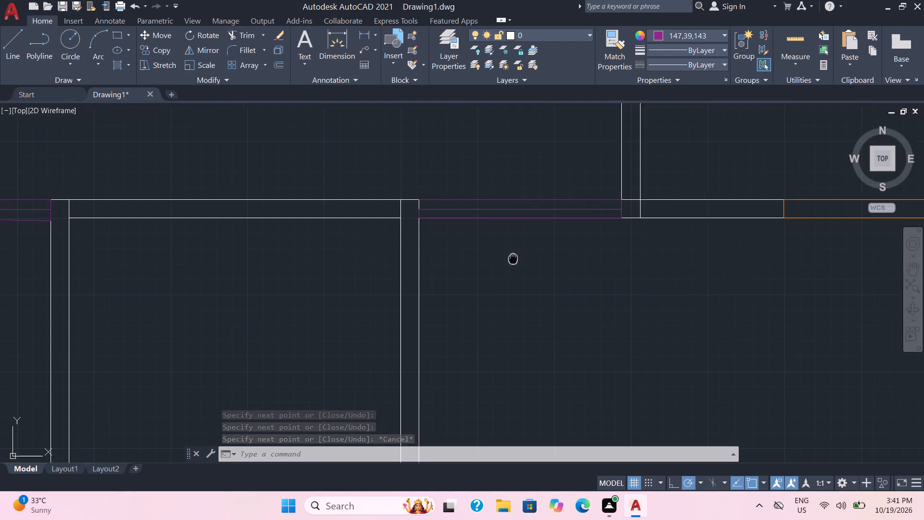
middle_drag(514, 259, 526, 269)
scroll(456, 221, up, 1)
middle_drag(456, 221, 506, 272)
scroll(506, 272, up, 2)
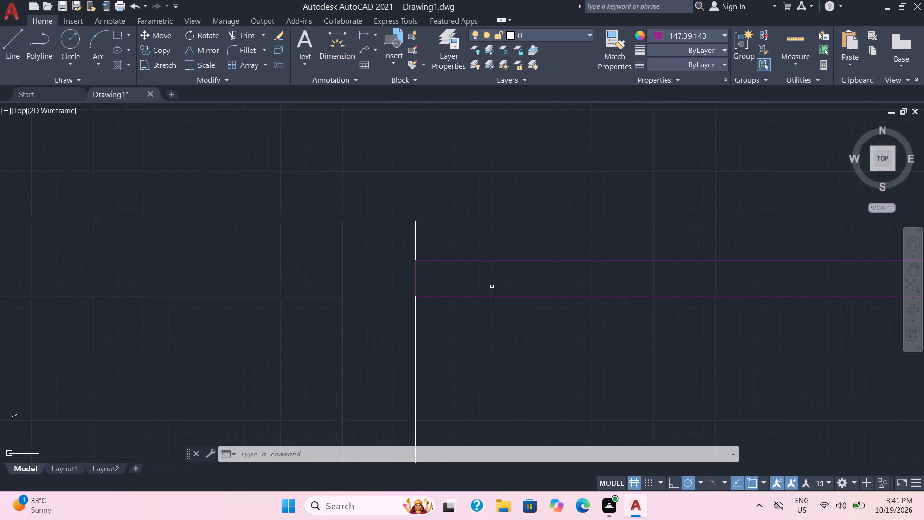
scroll(492, 286, up, 1)
click(703, 39)
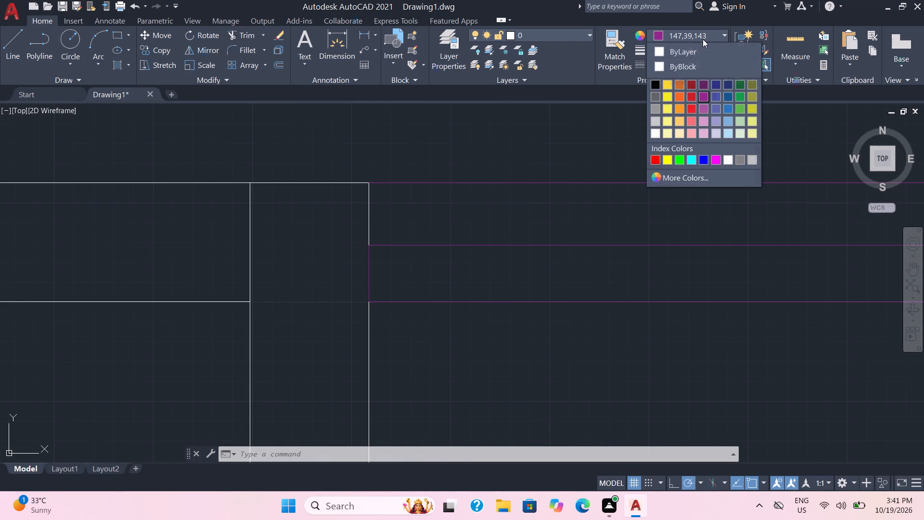
click(681, 48)
click(18, 48)
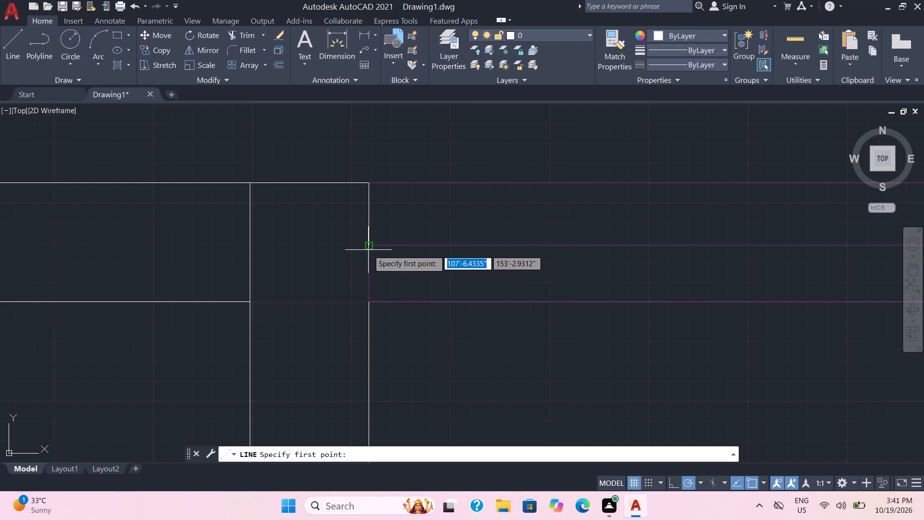
click(368, 248)
click(370, 300)
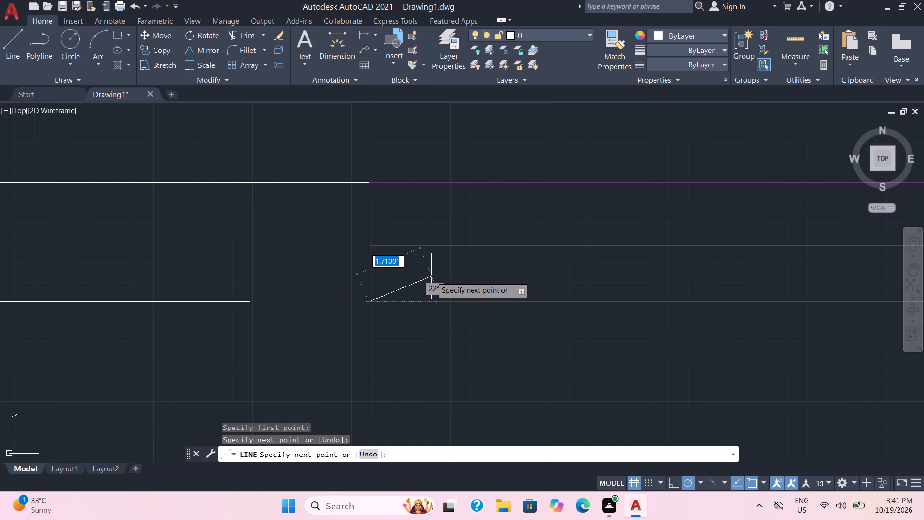
key(Escape)
Draw ByLayer lines over the purple end segments at both ends of the west gap.
scroll(462, 371, down, 1)
middle_drag(462, 371, 482, 209)
scroll(404, 237, down, 2)
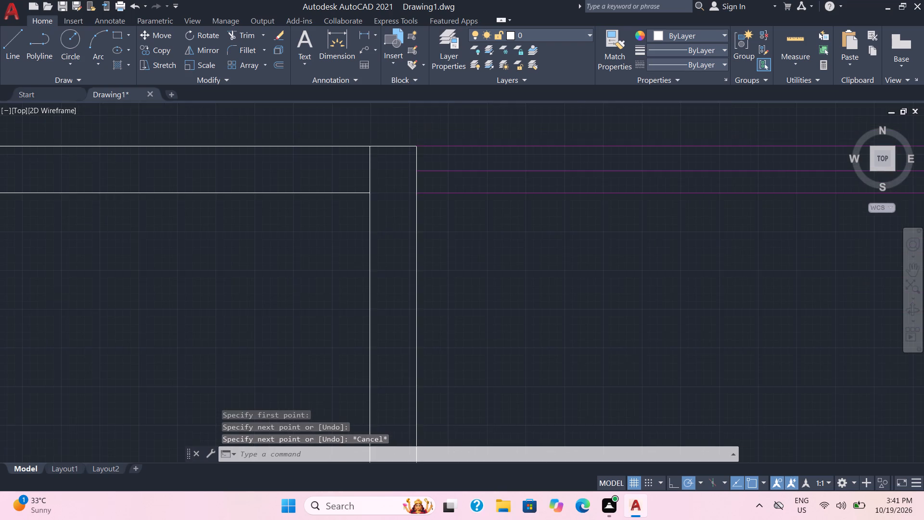
middle_drag(256, 257, 540, 269)
scroll(213, 190, up, 1)
middle_drag(213, 190, 289, 214)
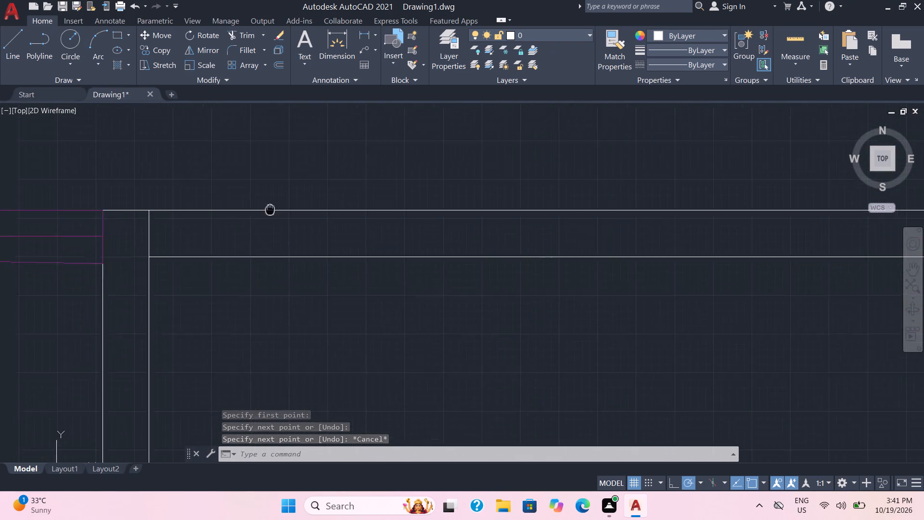
middle_drag(289, 214, 585, 230)
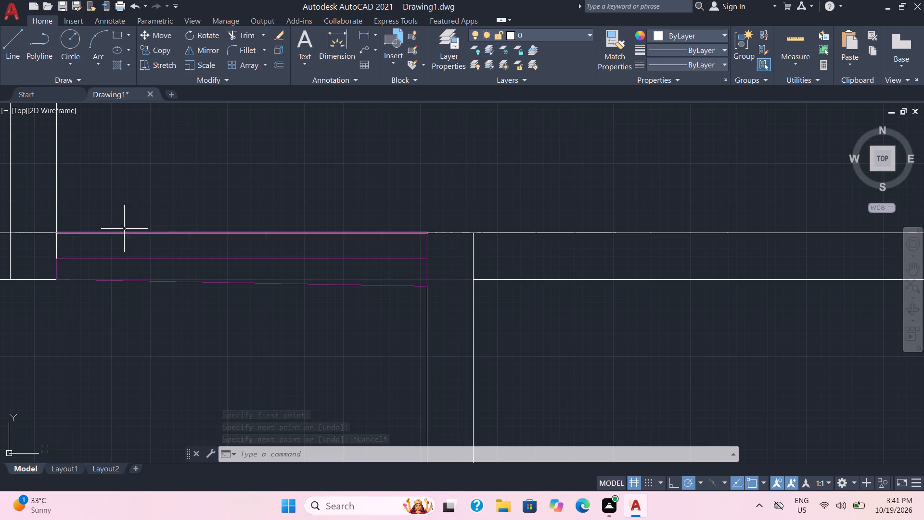
key(space)
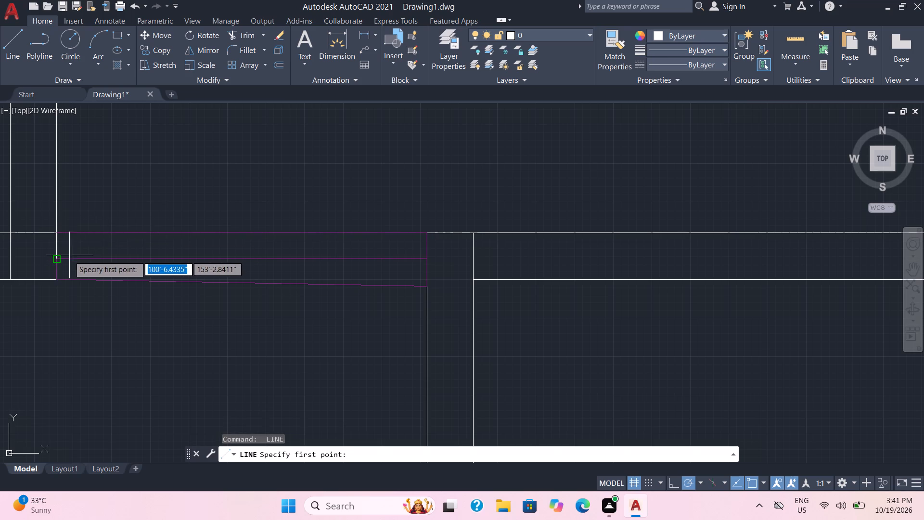
click(57, 260)
click(53, 277)
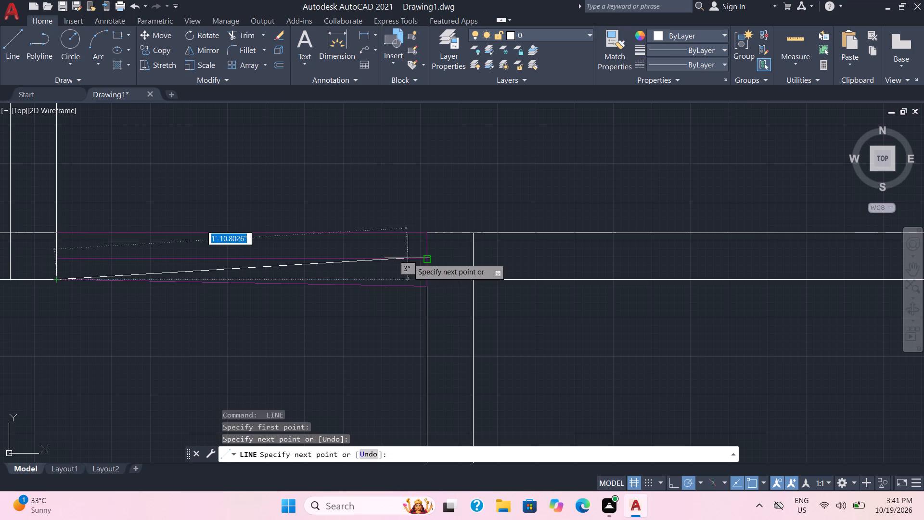
key(Escape)
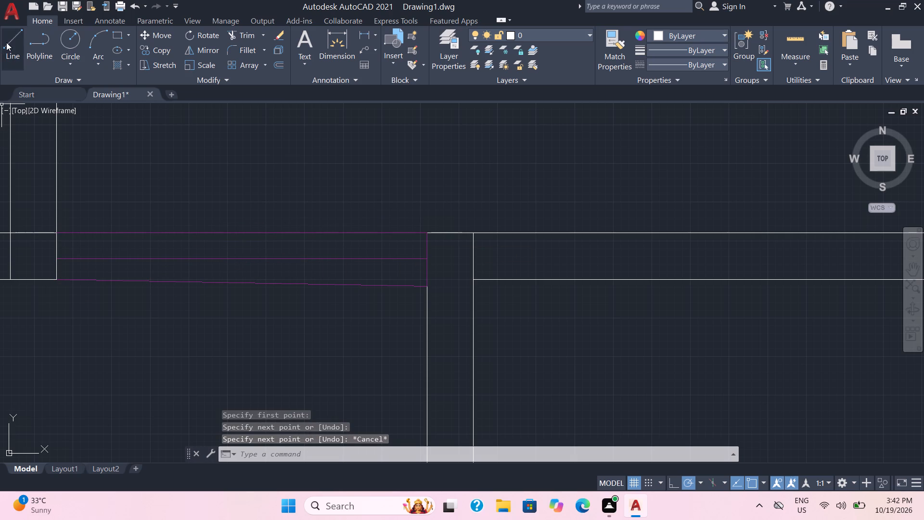
click(6, 42)
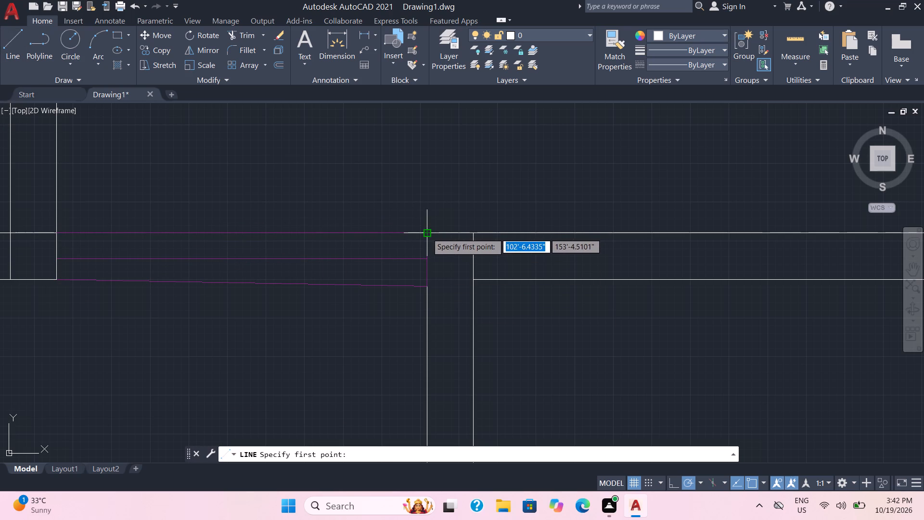
click(427, 233)
drag(427, 285, 429, 295)
key(Escape)
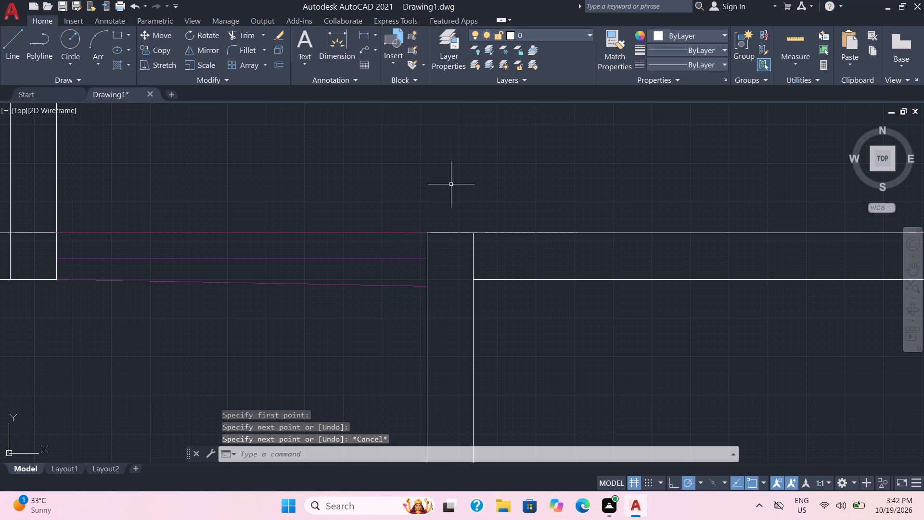
Trim the ends of the two long purple lines inside the west wall of the northeast small room.
middle_drag(450, 184, 445, 192)
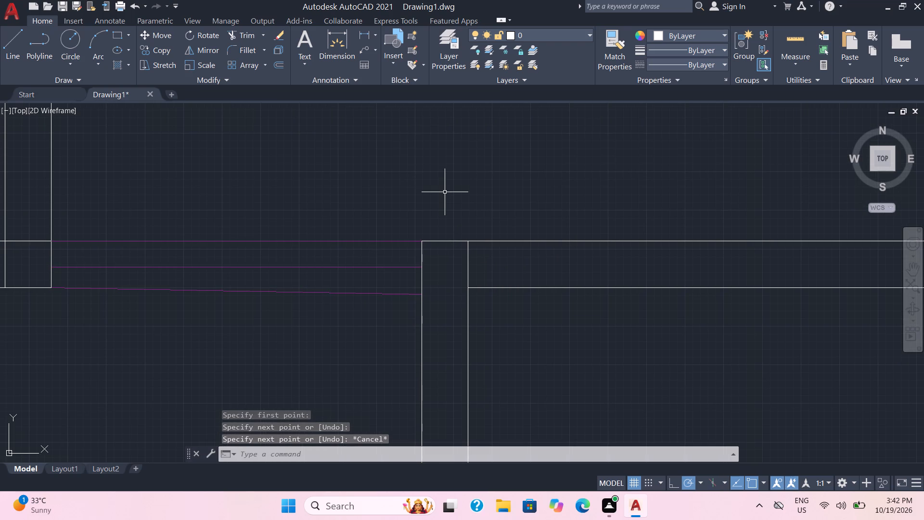
middle_drag(445, 192, 266, 235)
scroll(266, 235, down, 1)
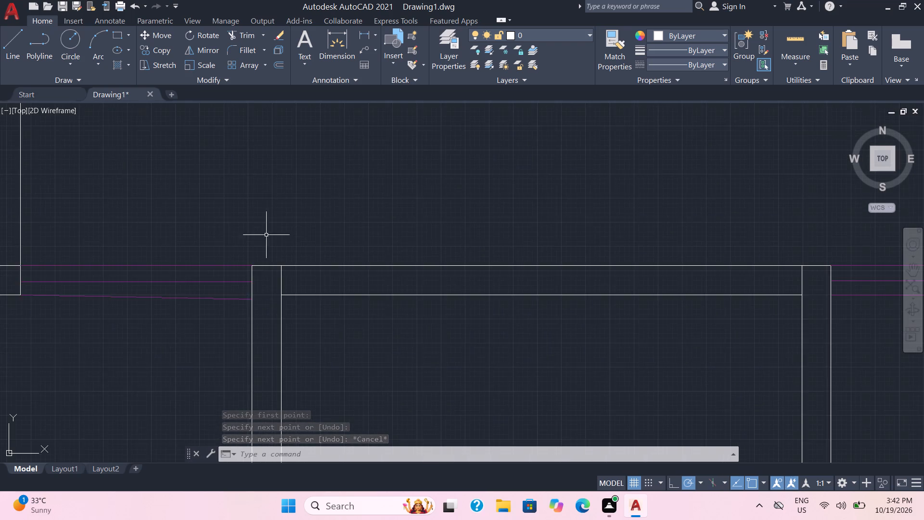
scroll(509, 281, down, 3)
middle_drag(706, 315, 480, 300)
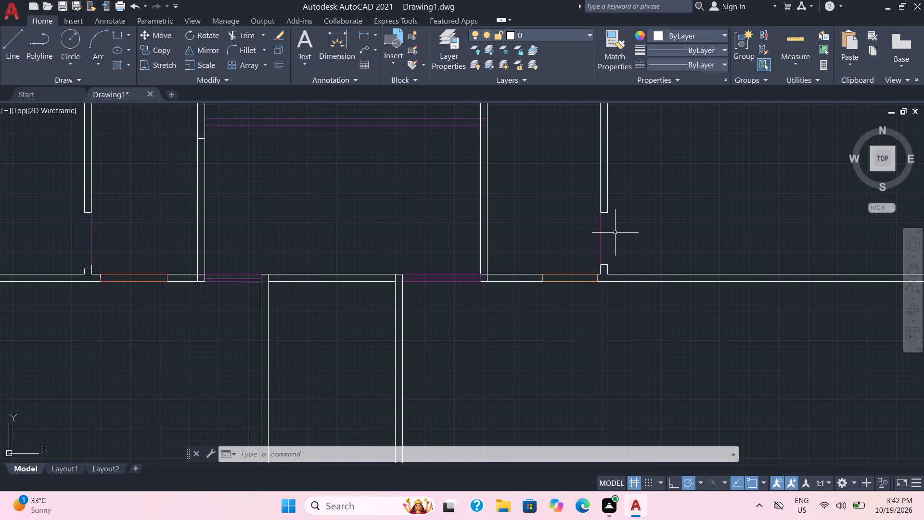
middle_drag(616, 222, 475, 347)
scroll(678, 280, up, 1)
middle_drag(678, 280, 624, 374)
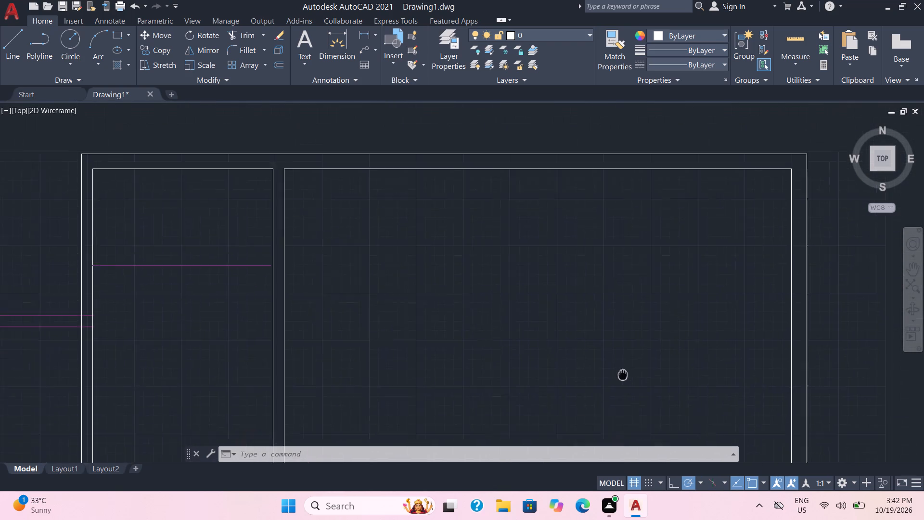
middle_drag(624, 374, 717, 351)
middle_drag(537, 259, 705, 306)
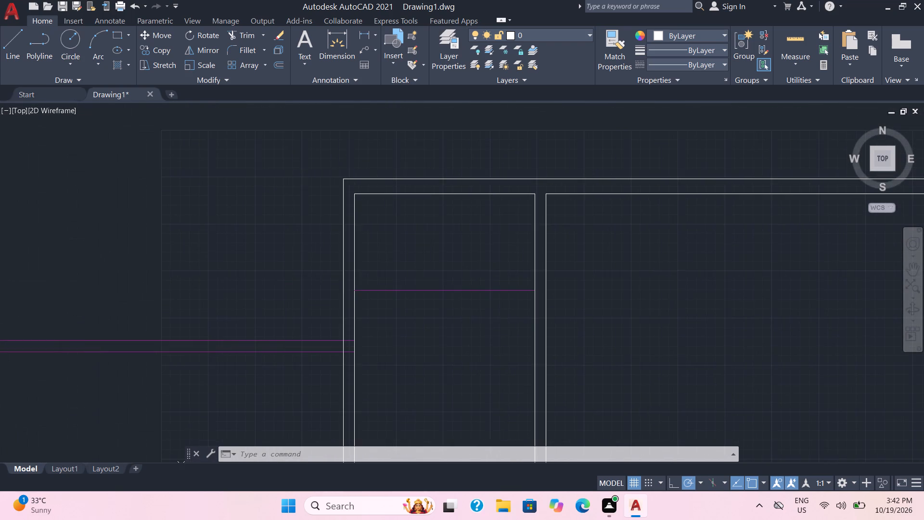
middle_drag(705, 306, 710, 293)
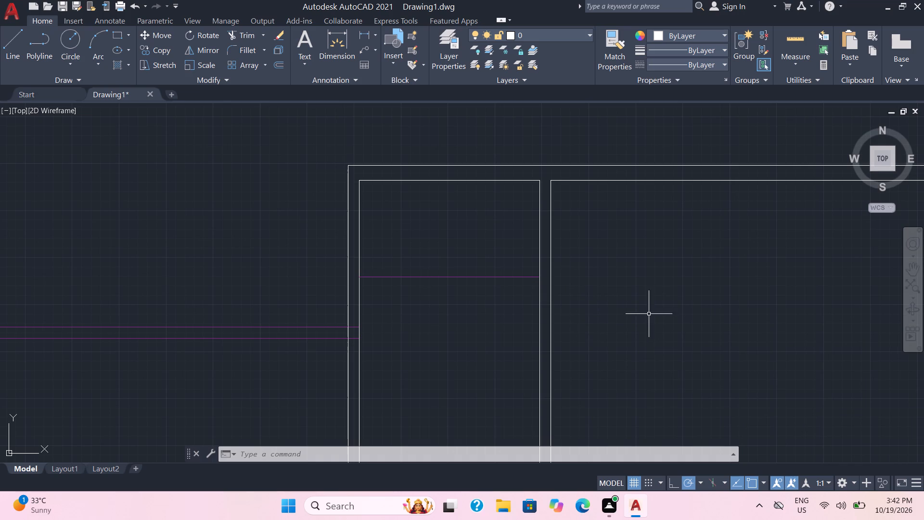
middle_drag(405, 300, 395, 282)
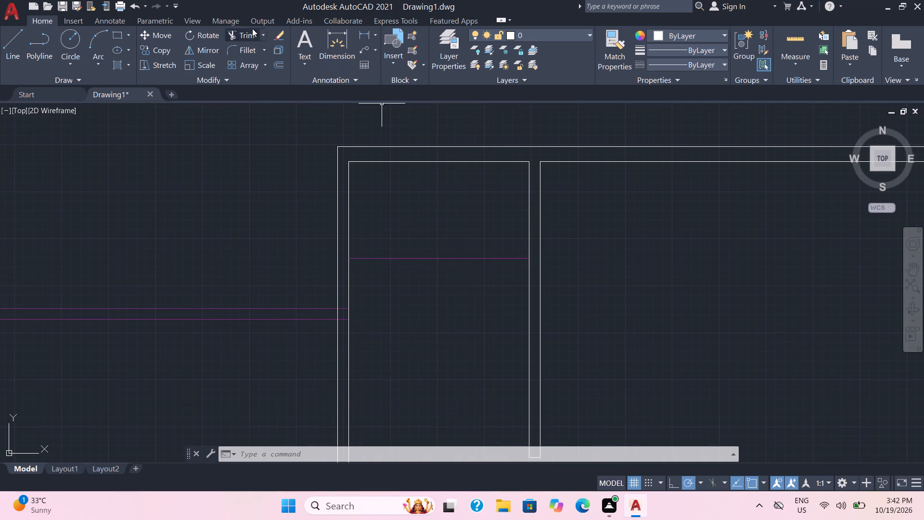
click(242, 32)
scroll(358, 331, up, 2)
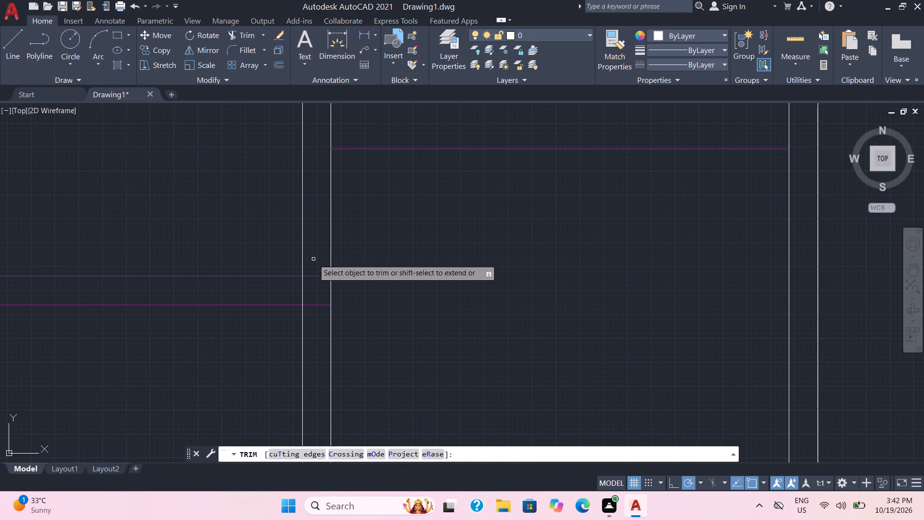
drag(314, 259, 320, 333)
scroll(406, 283, down, 1)
middle_drag(408, 285, 399, 322)
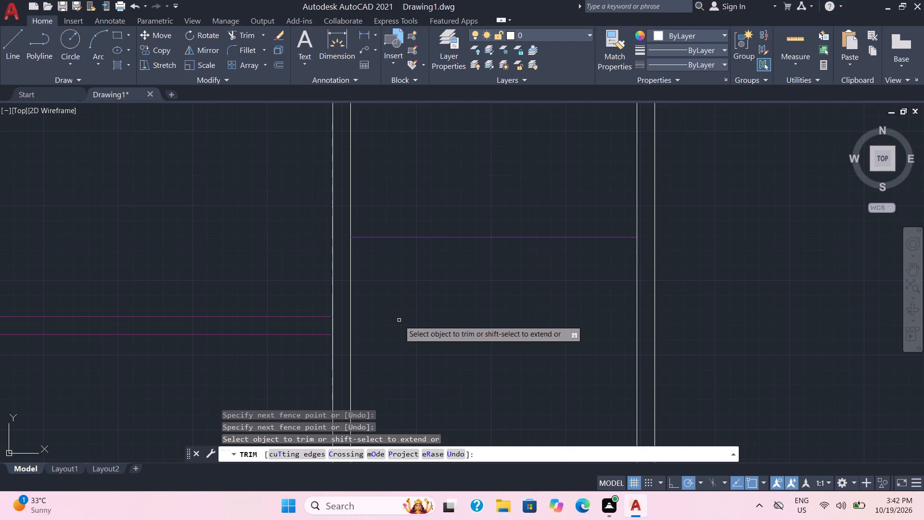
middle_drag(419, 296, 413, 330)
key(Escape)
Draw a closed rectangular opening outline in ByLayer across the small room's west wall, around the ends of the two purple lines.
middle_drag(398, 246, 394, 288)
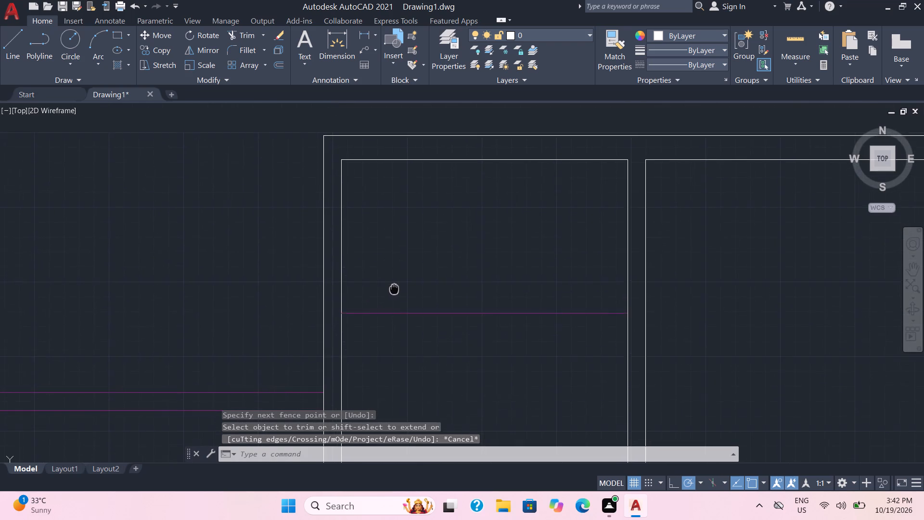
middle_drag(394, 288, 374, 227)
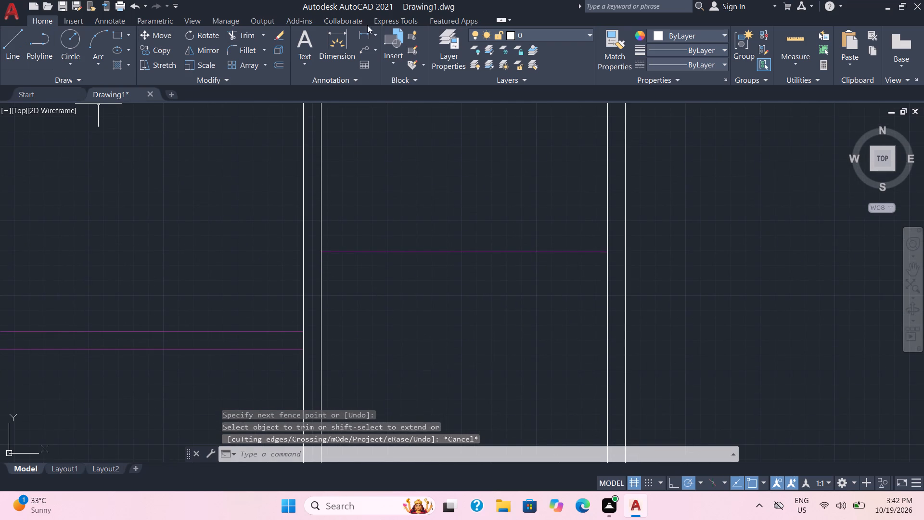
click(8, 38)
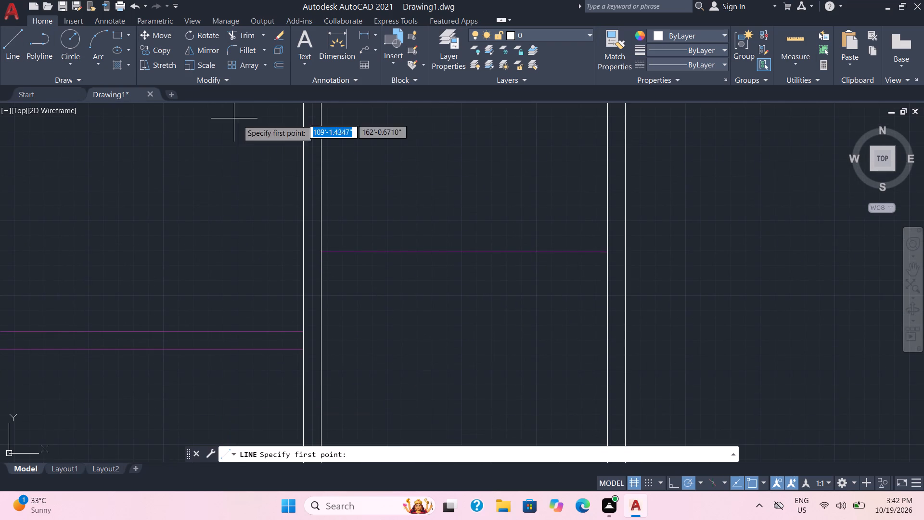
double_click(303, 218)
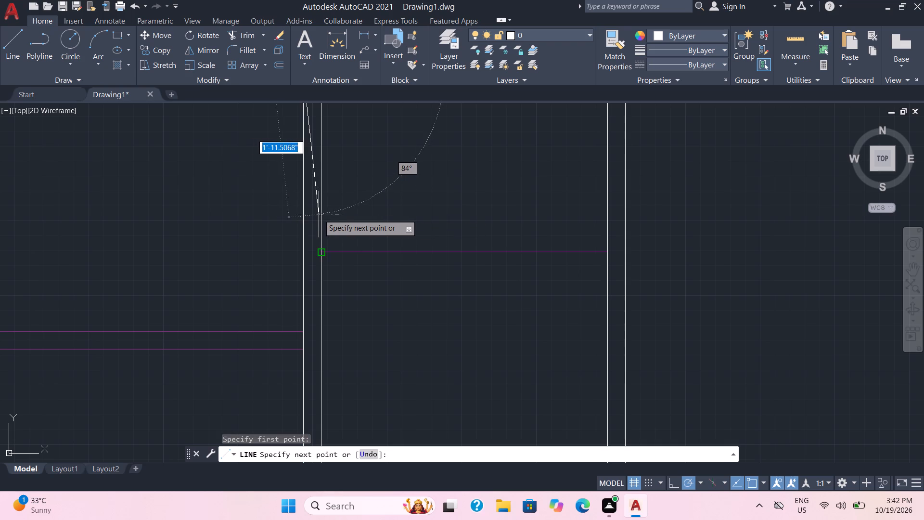
double_click(301, 217)
double_click(321, 216)
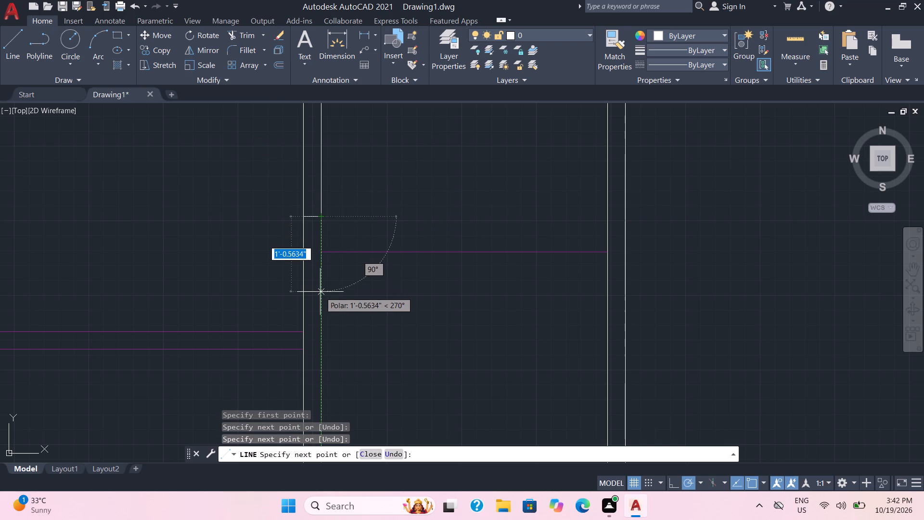
double_click(322, 368)
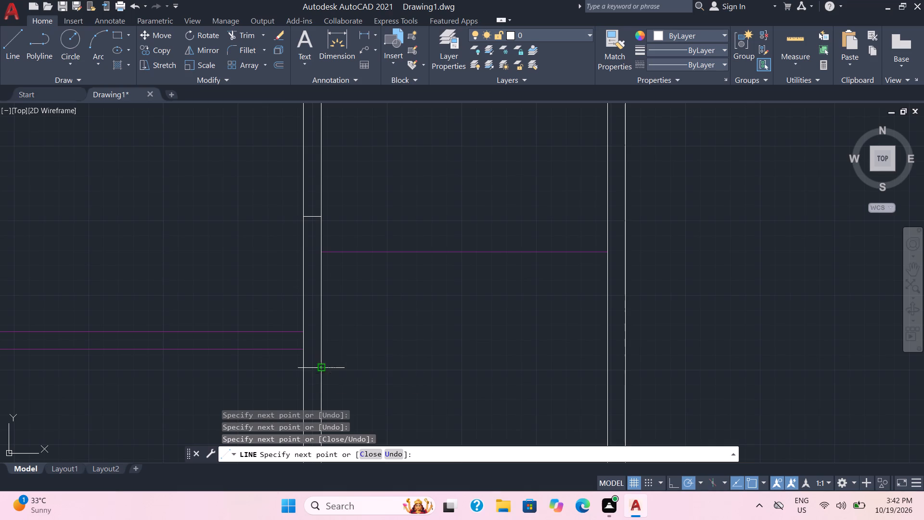
double_click(305, 373)
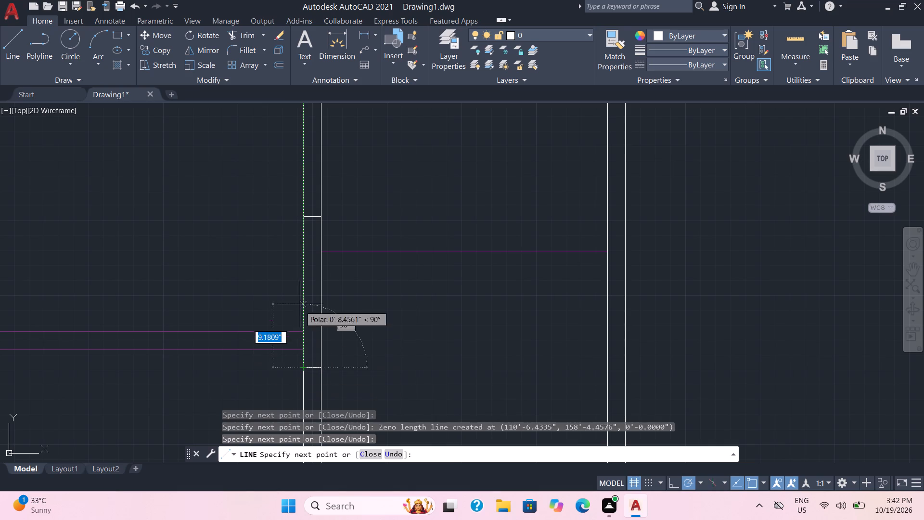
double_click(304, 221)
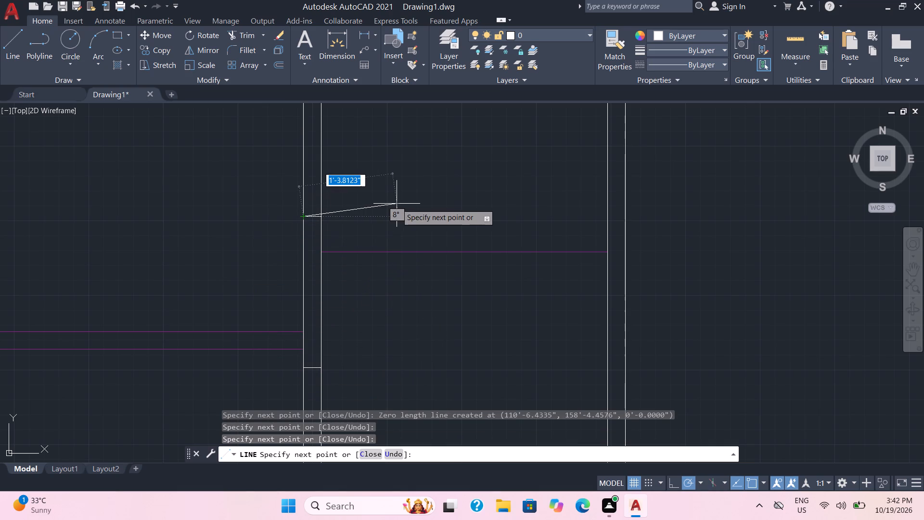
key(Escape)
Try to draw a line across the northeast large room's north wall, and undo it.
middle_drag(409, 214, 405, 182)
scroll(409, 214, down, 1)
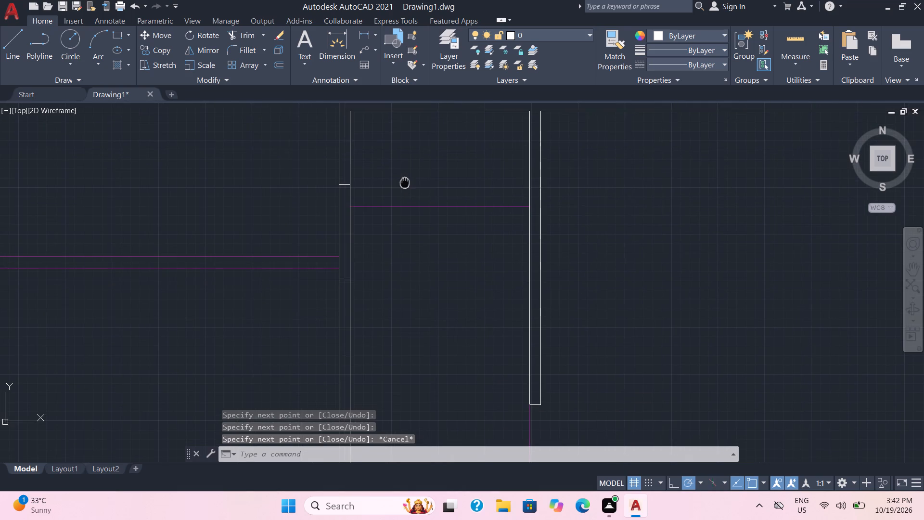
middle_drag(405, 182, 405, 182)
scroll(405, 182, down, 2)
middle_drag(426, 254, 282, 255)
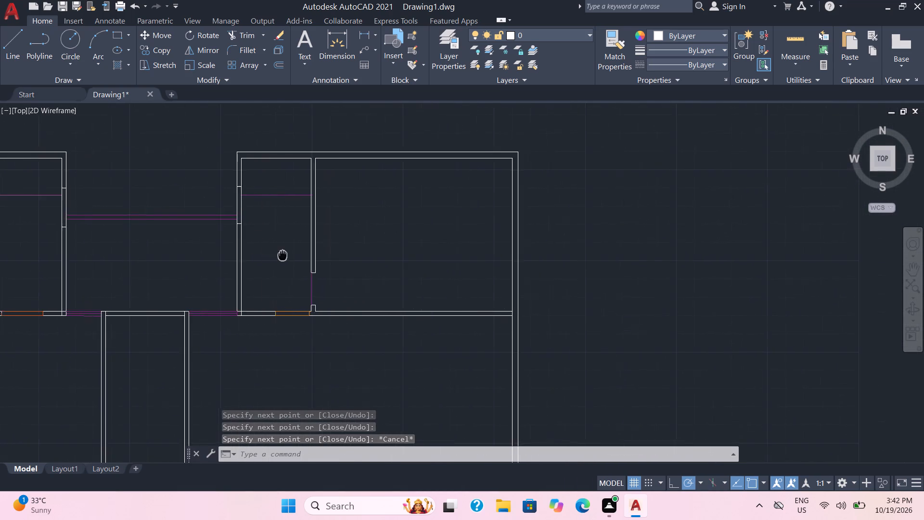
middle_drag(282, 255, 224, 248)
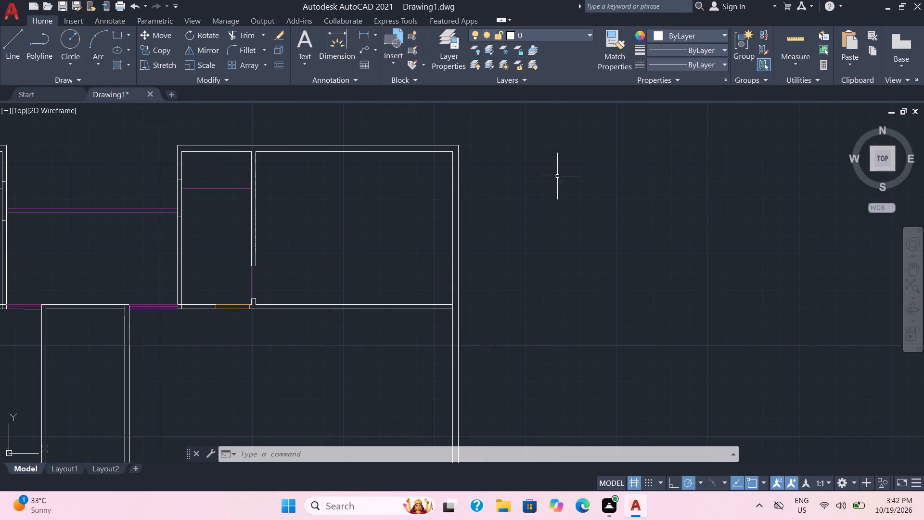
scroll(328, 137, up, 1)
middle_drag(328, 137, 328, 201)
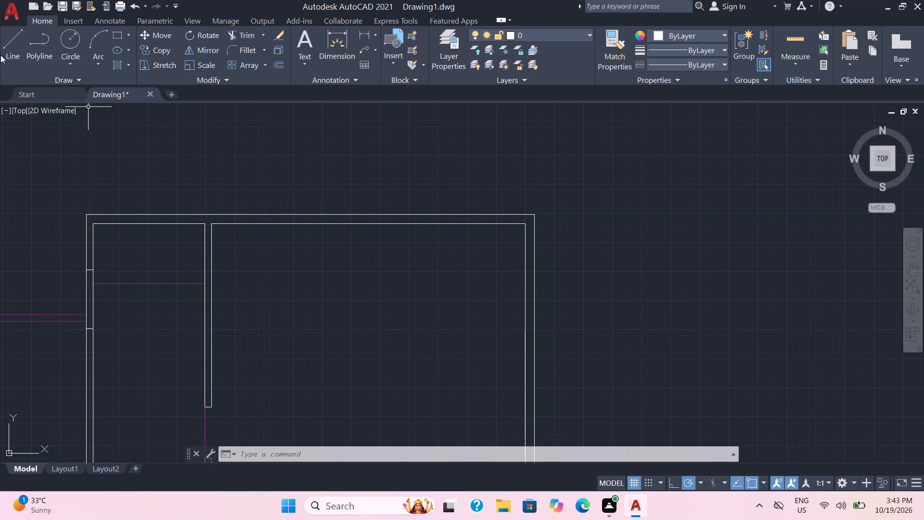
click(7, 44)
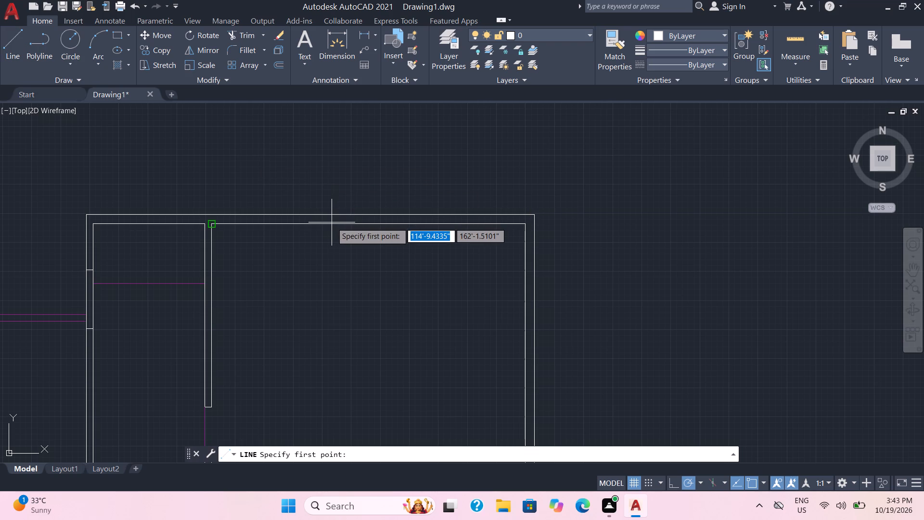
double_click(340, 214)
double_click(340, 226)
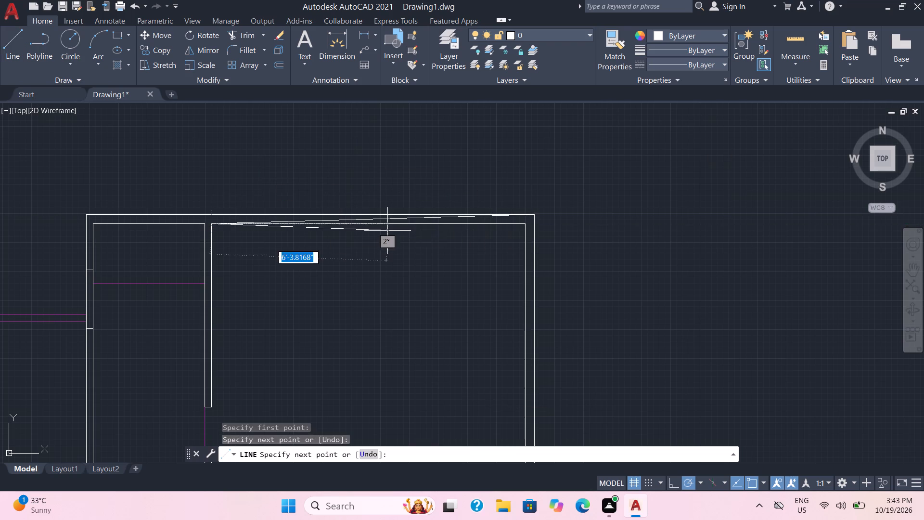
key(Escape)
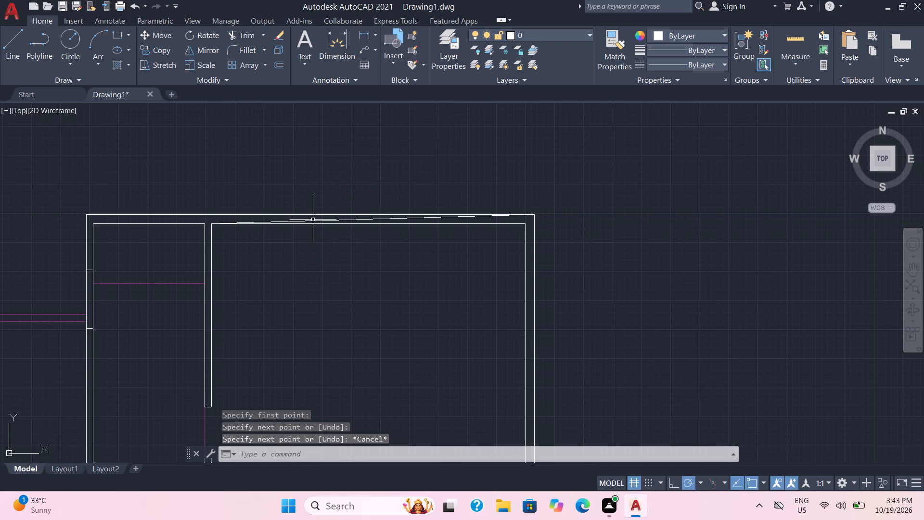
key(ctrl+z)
Draw a closed rectangular opening outline in ByLayer between both faces of the northeast large room's north wall.
click(19, 44)
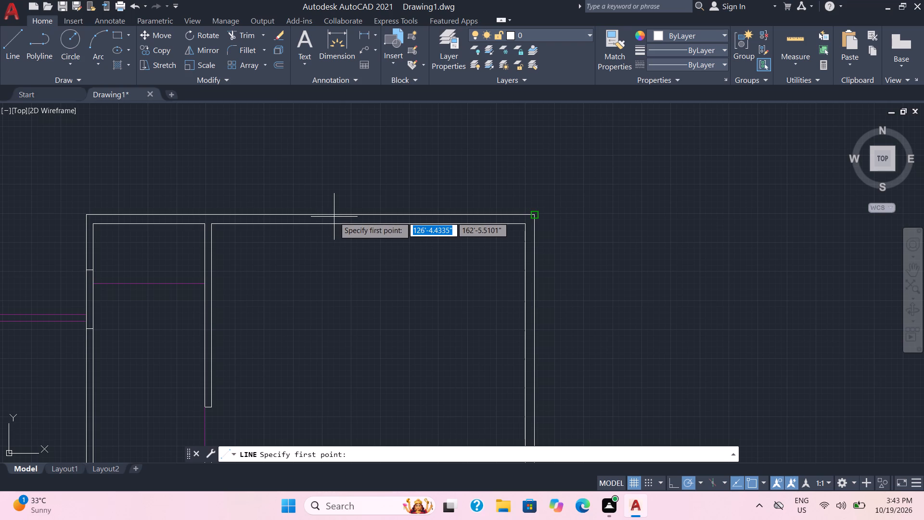
triple_click(334, 215)
click(334, 215)
double_click(334, 222)
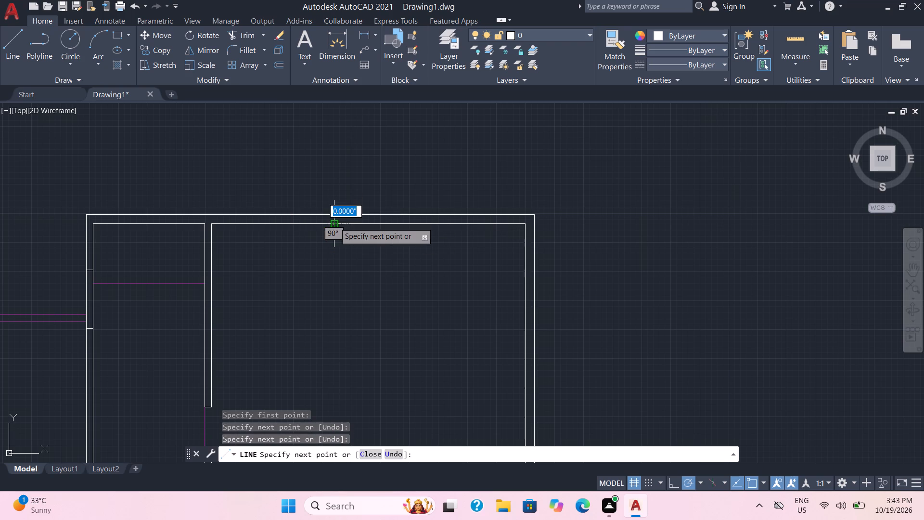
double_click(406, 227)
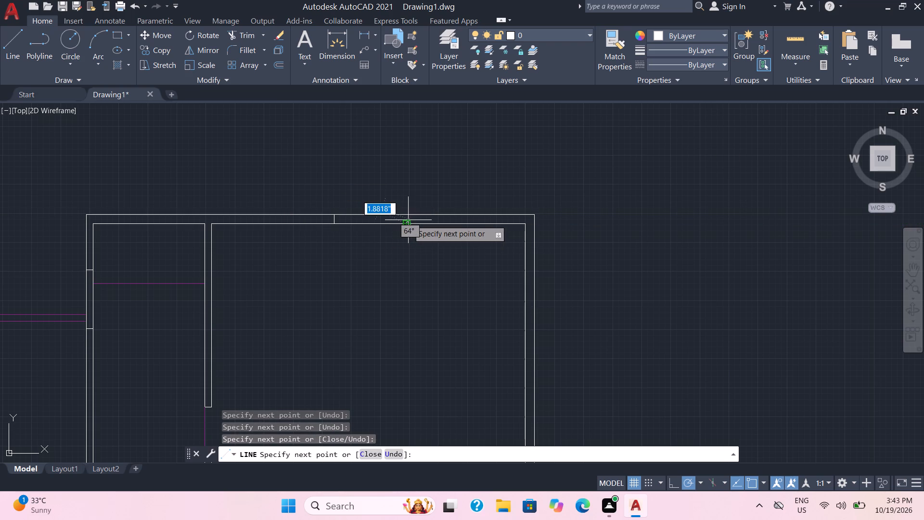
double_click(408, 216)
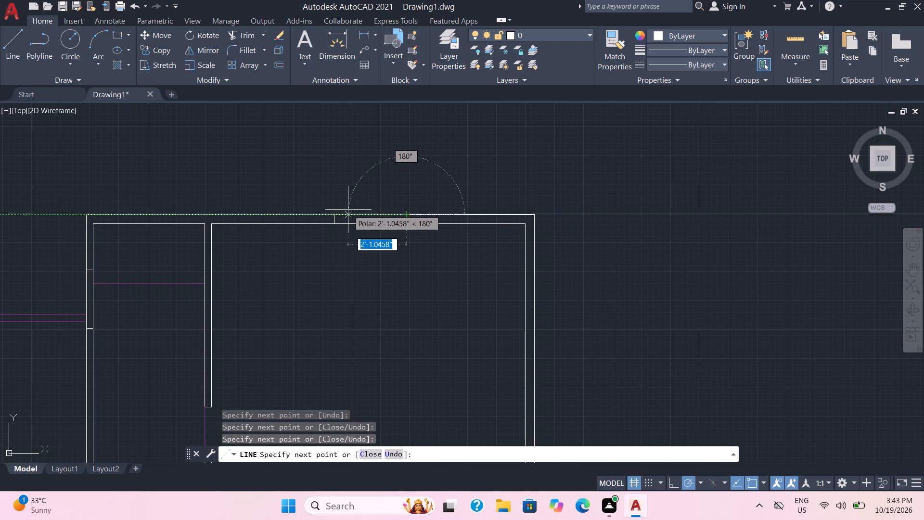
double_click(336, 214)
key(grave)
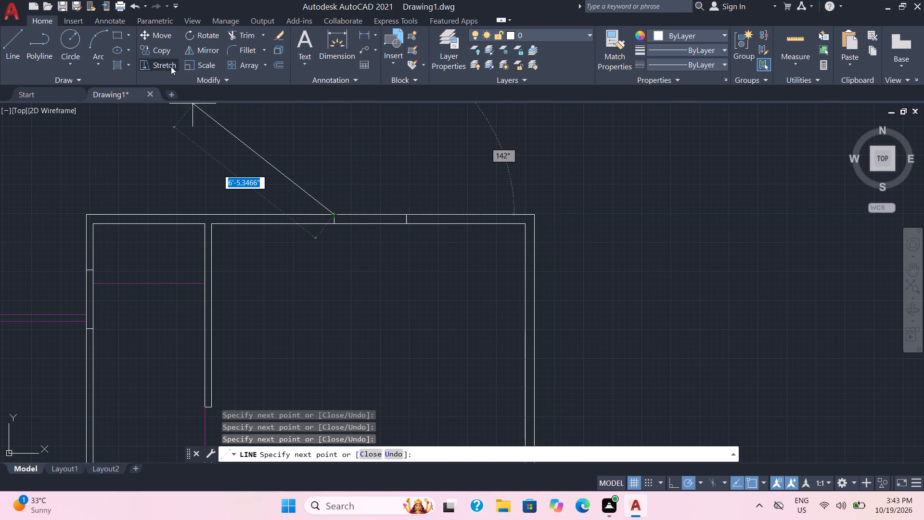
click(249, 25)
drag(385, 196, 372, 266)
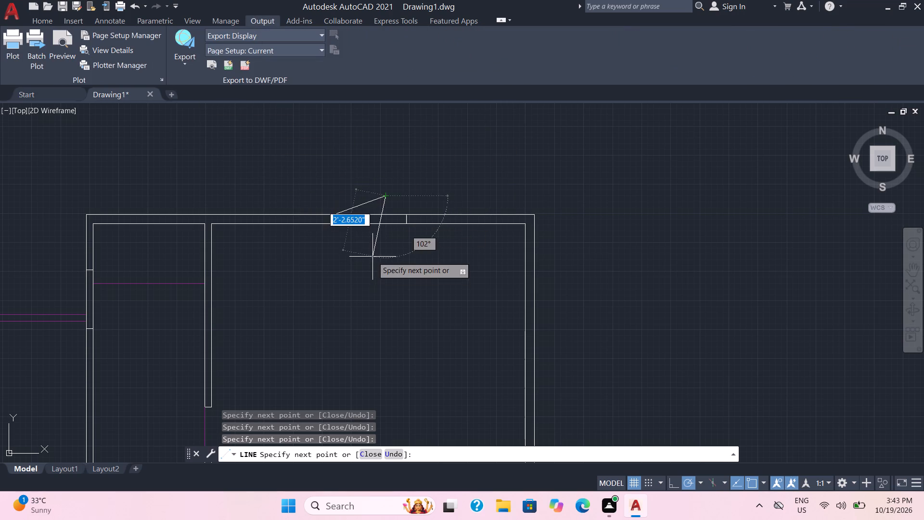
key(grave)
key(Escape)
key(Escape)
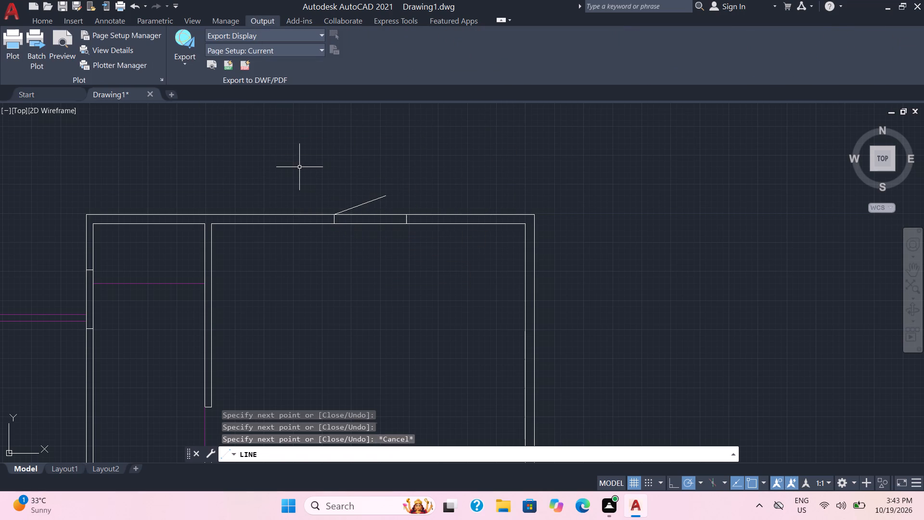
Trim both wall faces between the north wall opening's end lines, including the stray slanted line.
click(36, 23)
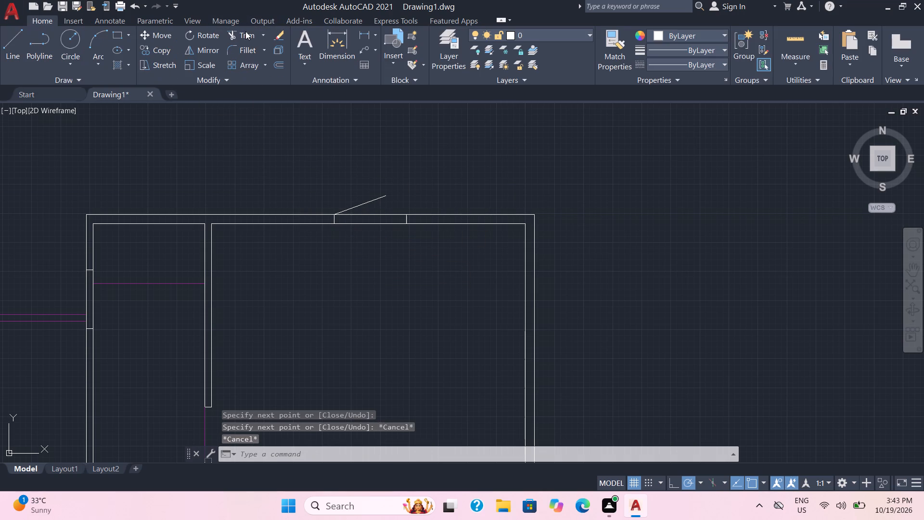
click(244, 30)
drag(308, 155, 349, 241)
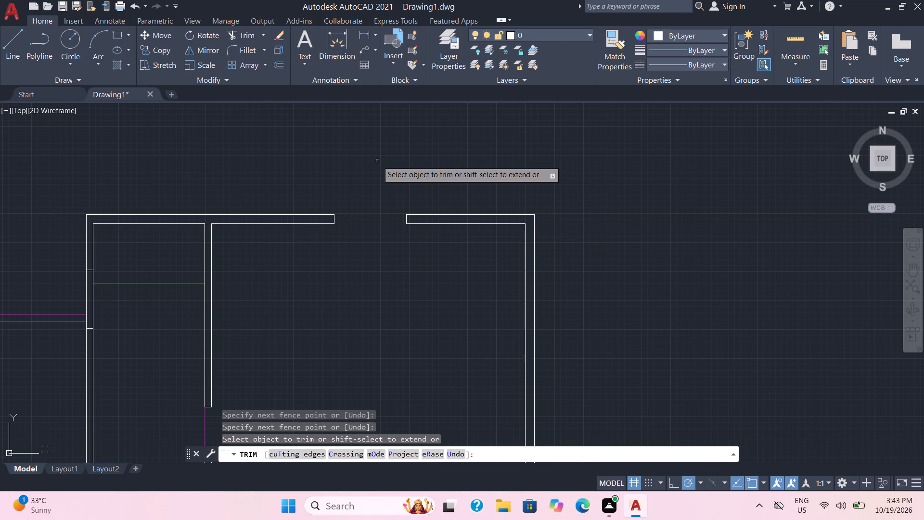
key(Escape)
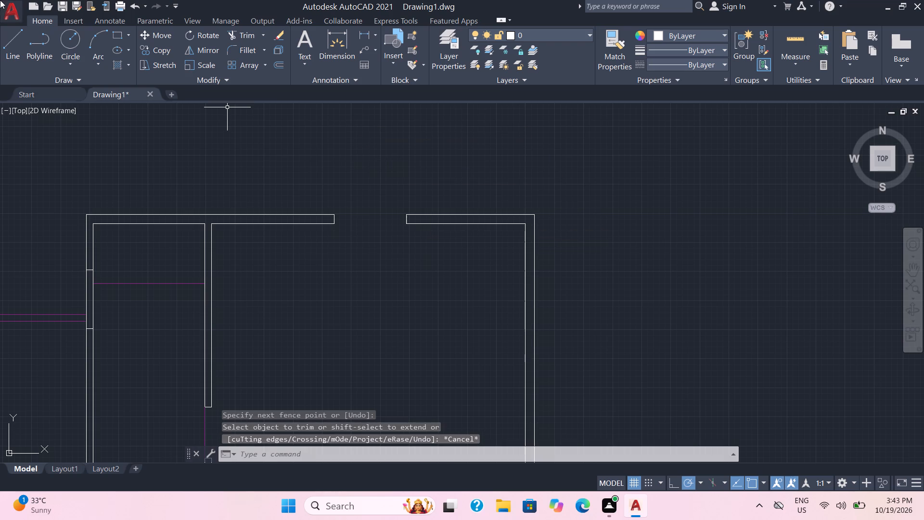
Draw red (205,32,39) lines along both faces, the east end and the middle of the north wall opening, about 2'-7" long.
click(24, 49)
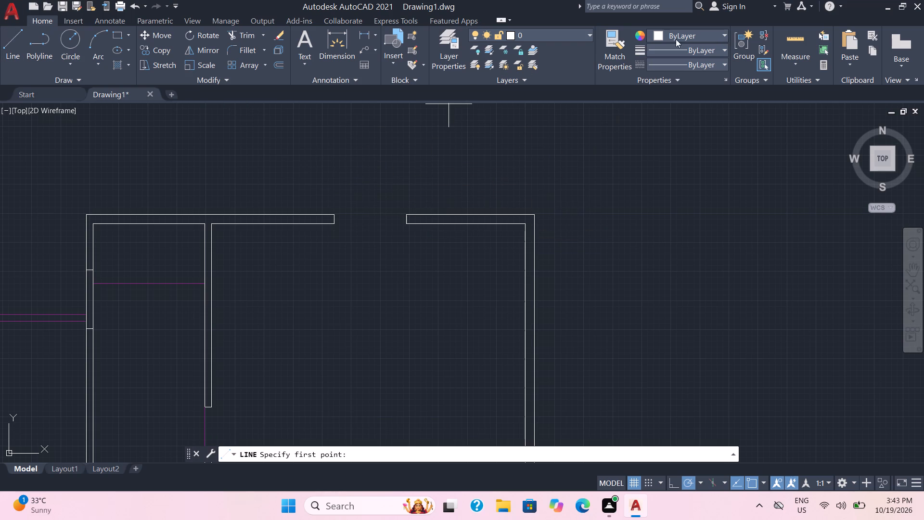
click(722, 37)
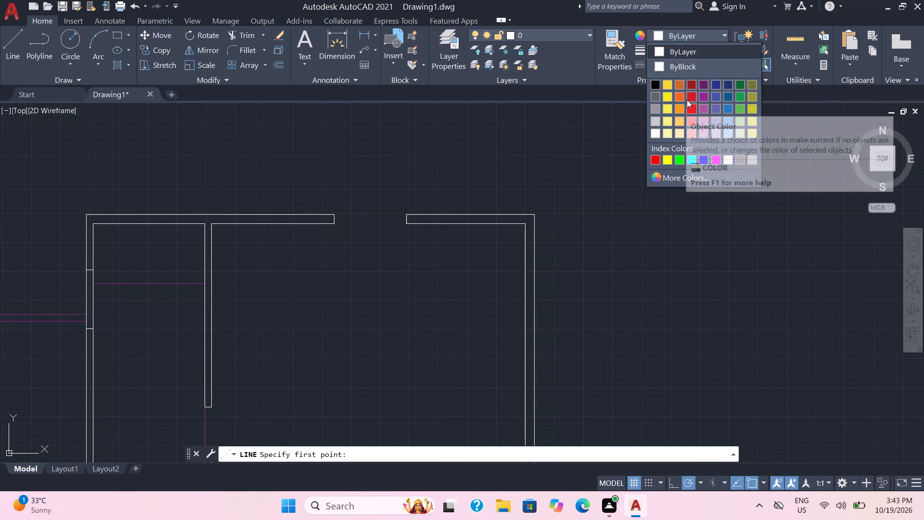
click(688, 102)
click(332, 212)
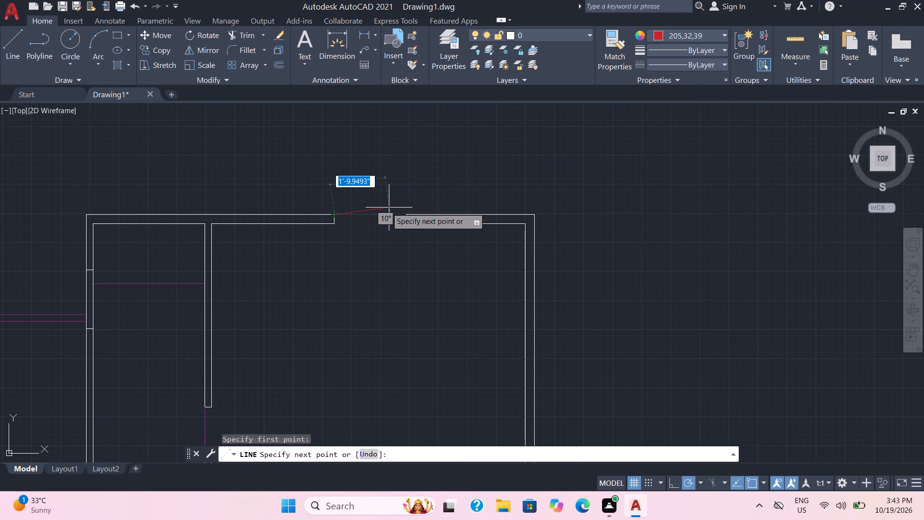
click(404, 212)
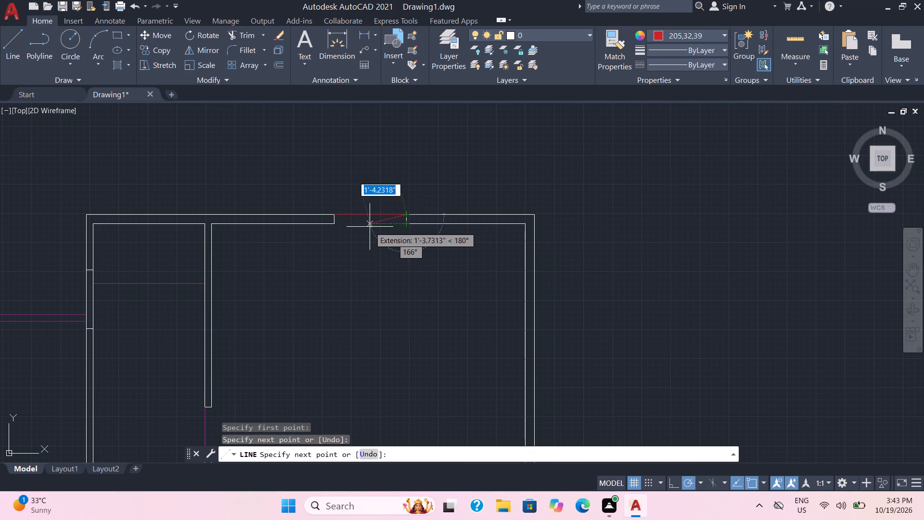
scroll(407, 221, up, 2)
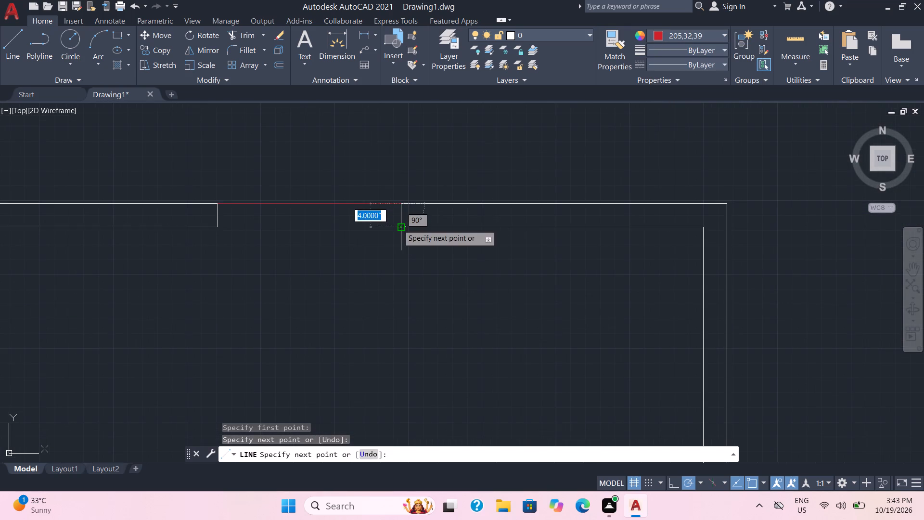
click(398, 224)
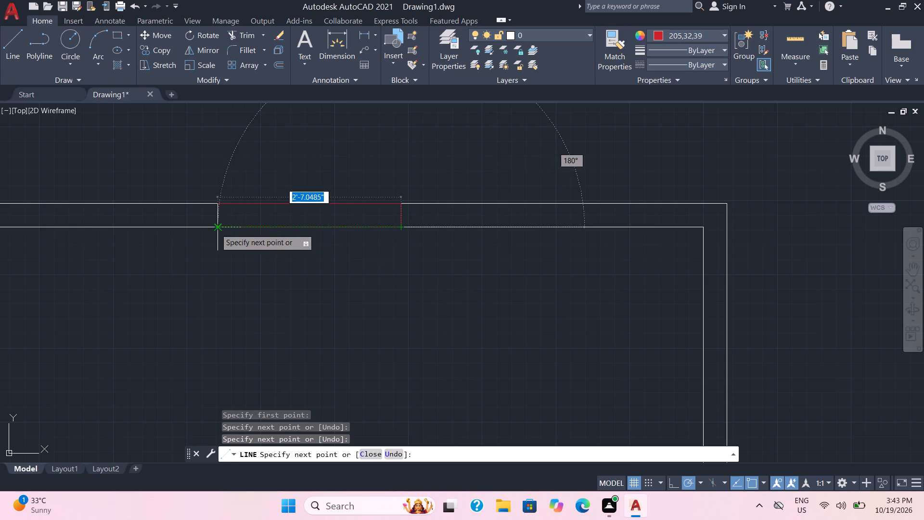
click(216, 229)
click(214, 217)
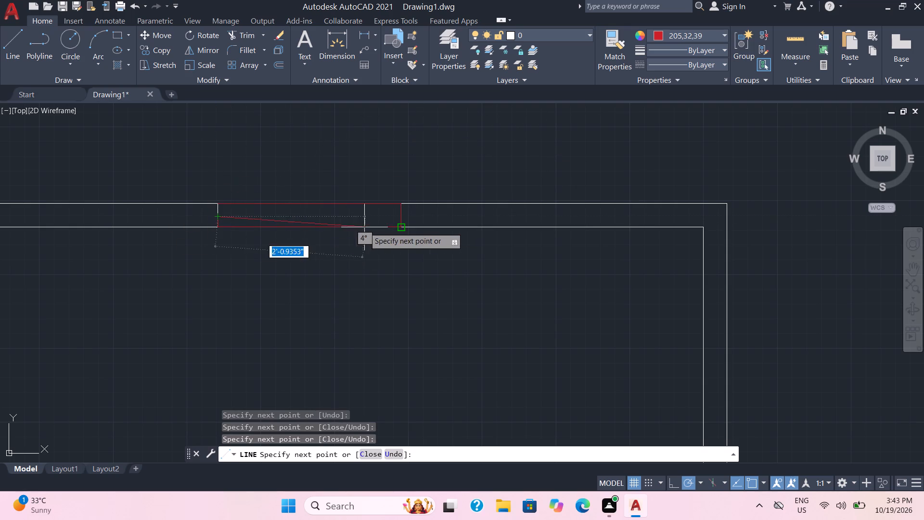
click(402, 220)
key(Escape)
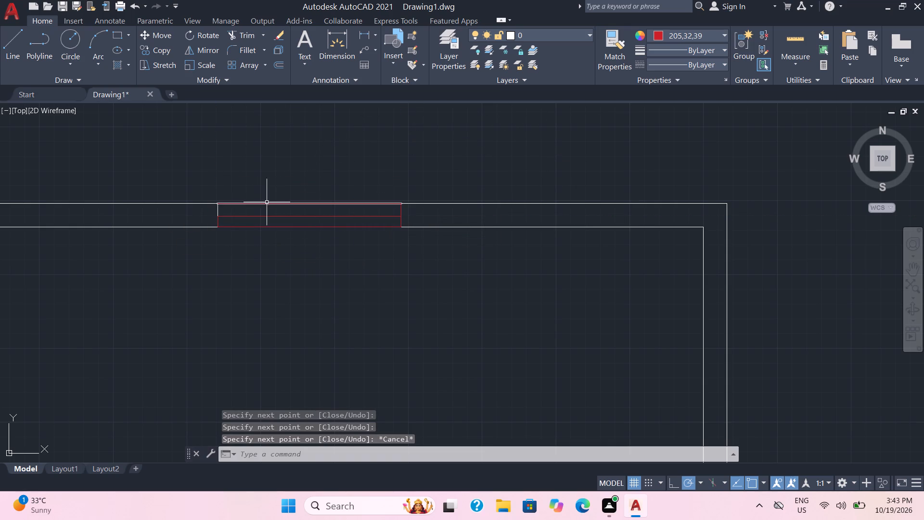
Draw a ByLayer line over the red lower half of the north wall opening's west end.
scroll(242, 197, up, 2)
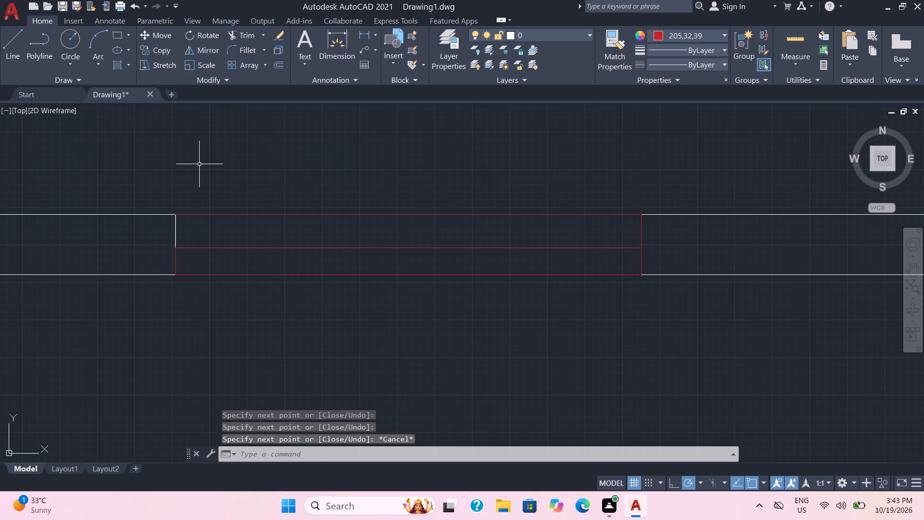
click(702, 37)
click(673, 48)
click(15, 52)
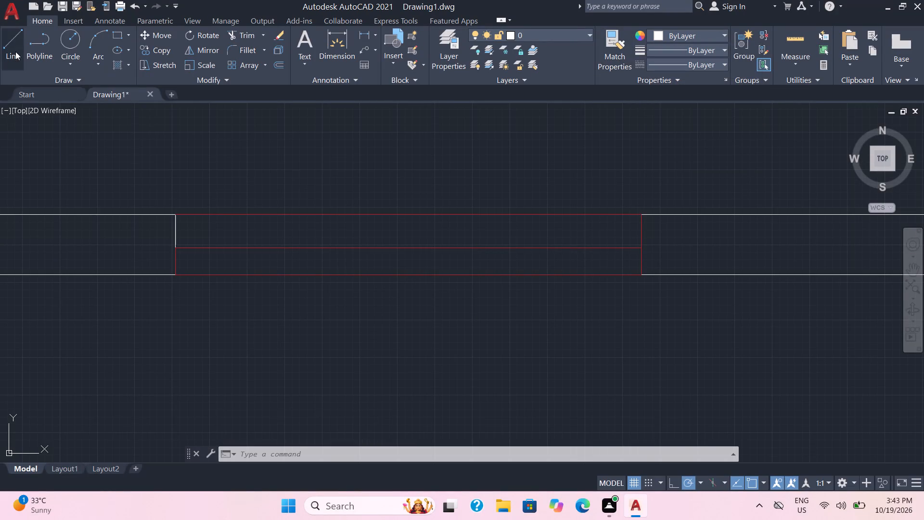
click(174, 255)
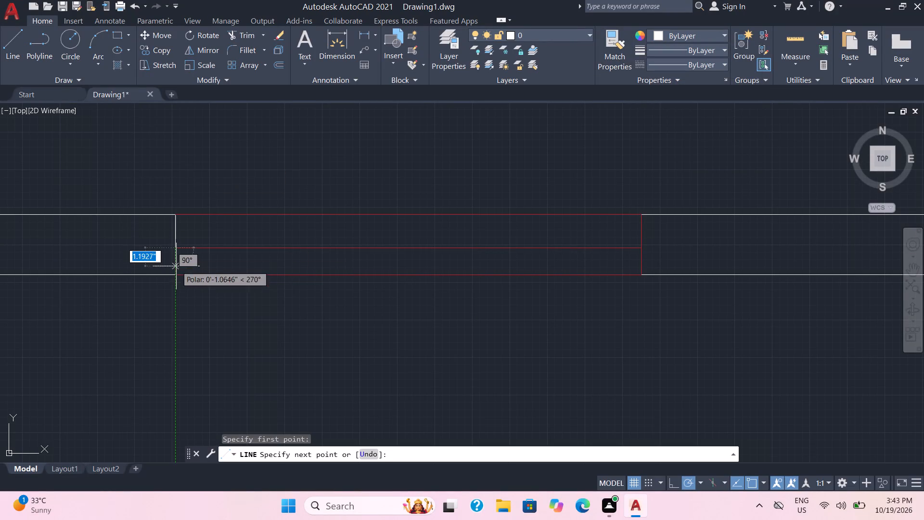
click(177, 273)
key(Escape)
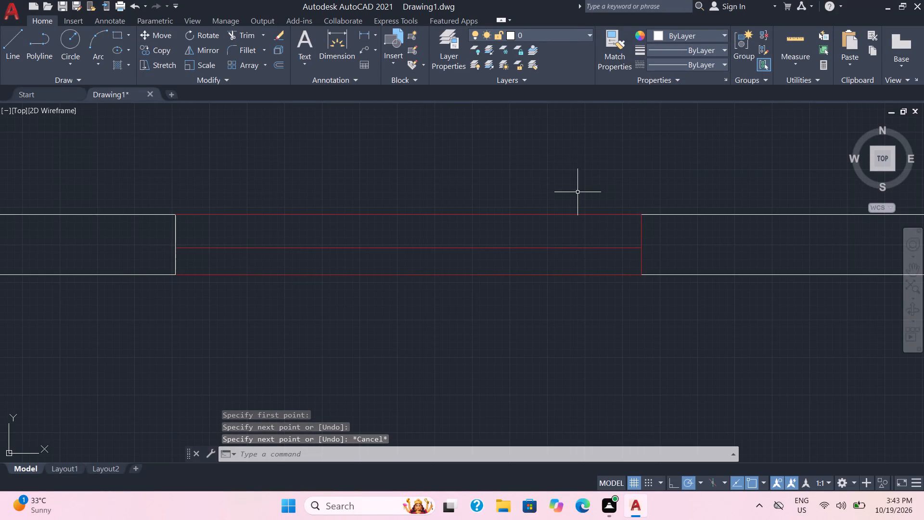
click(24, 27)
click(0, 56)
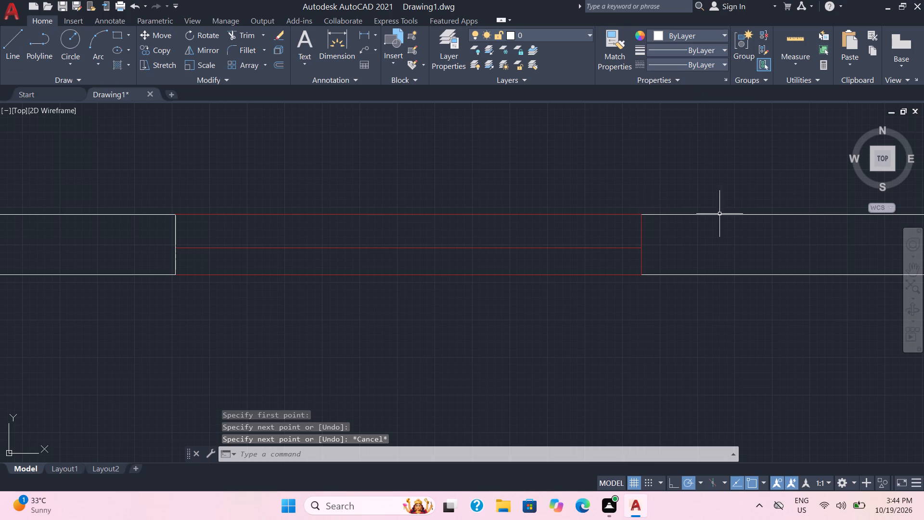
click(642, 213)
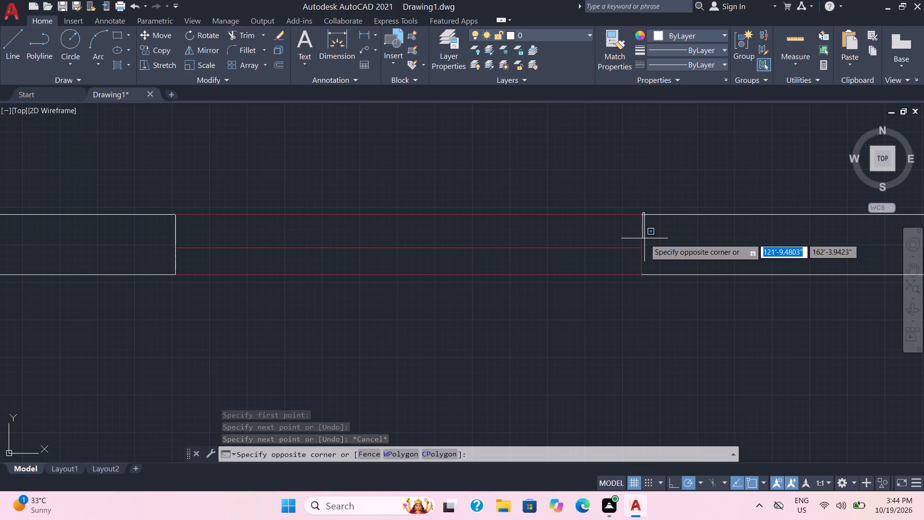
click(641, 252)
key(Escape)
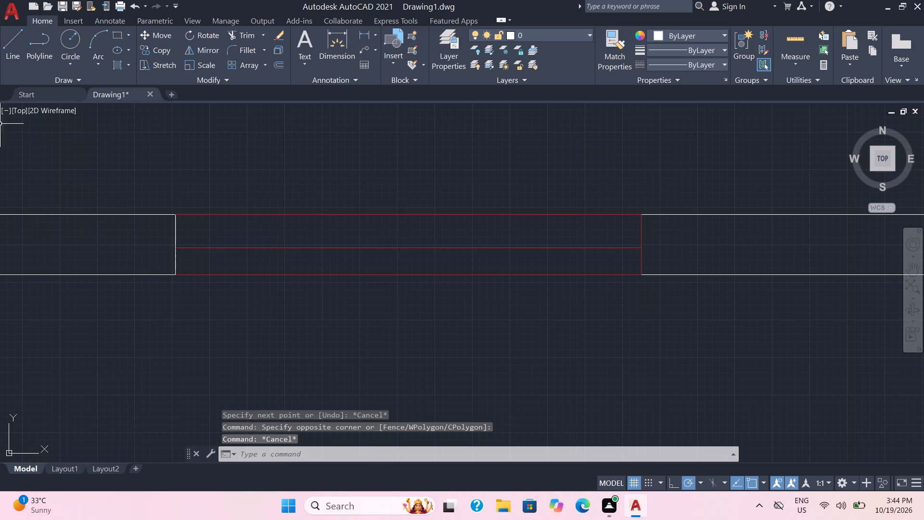
Draw ByLayer lines over the red east end of the north wall opening, from the outer to the inner wall face.
click(5, 38)
click(642, 218)
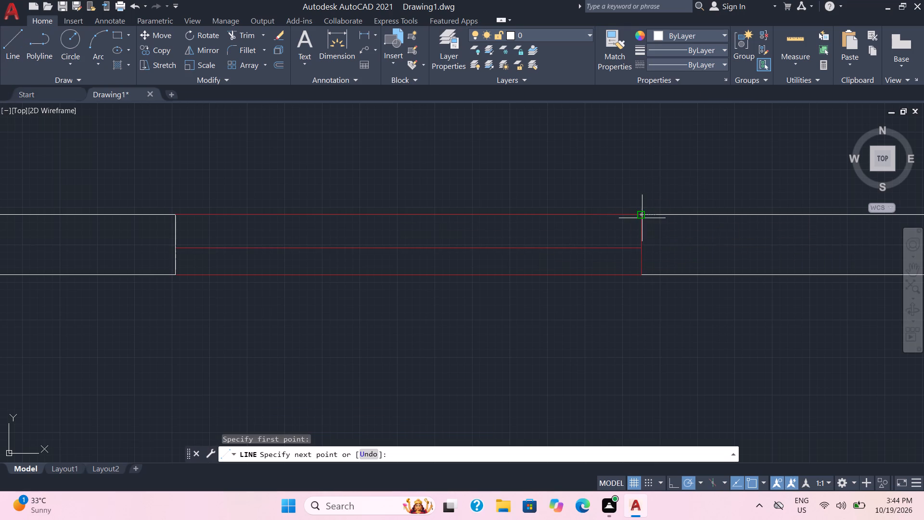
click(642, 250)
click(642, 264)
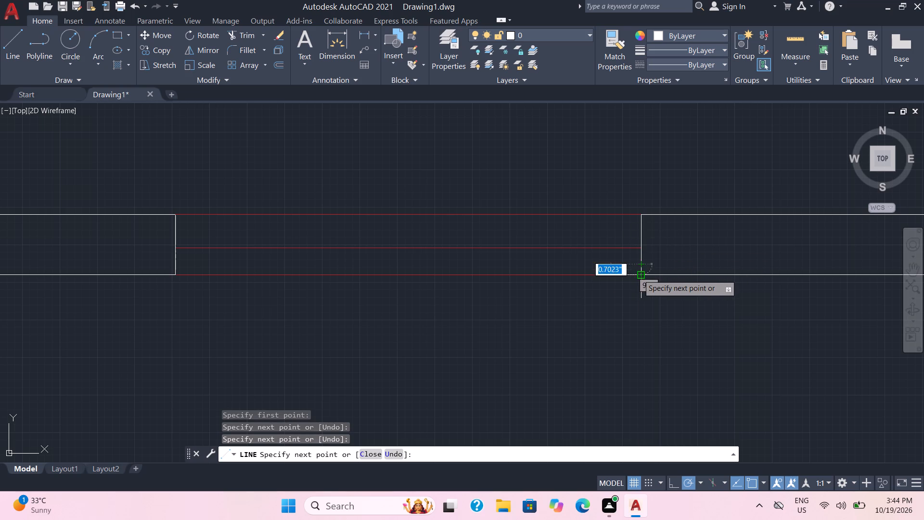
click(638, 274)
key(Escape)
Examine the north rooms and the overall floor plan for walls that still need openings.
scroll(663, 178, down, 1)
middle_drag(663, 178, 601, 175)
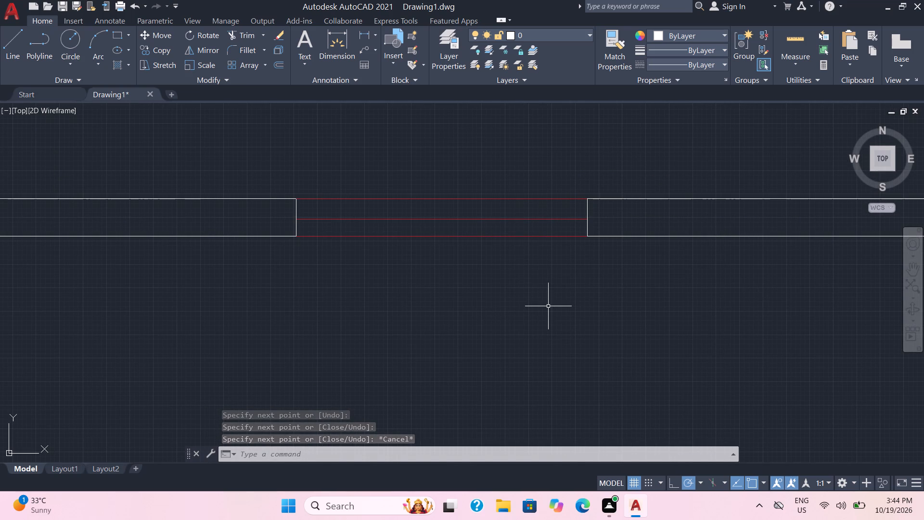
scroll(547, 306, down, 3)
middle_drag(662, 333, 591, 274)
scroll(593, 275, down, 1)
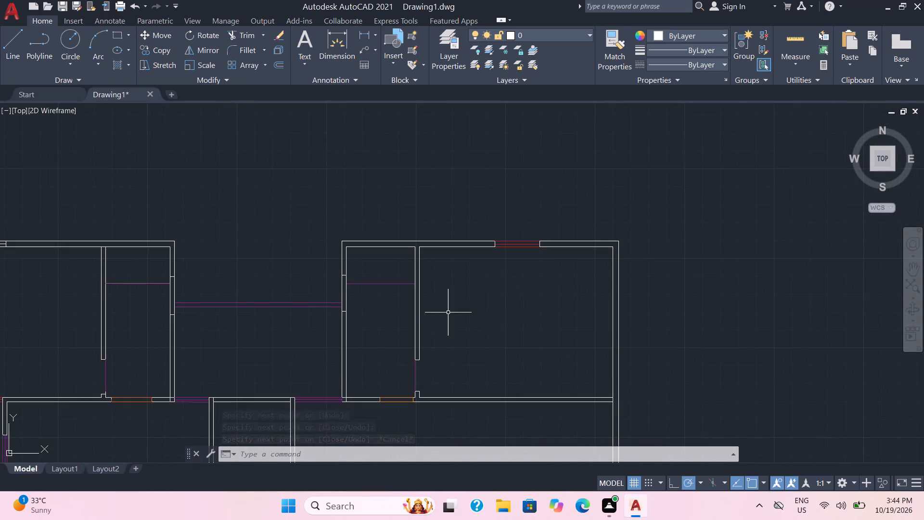
middle_drag(434, 316, 589, 214)
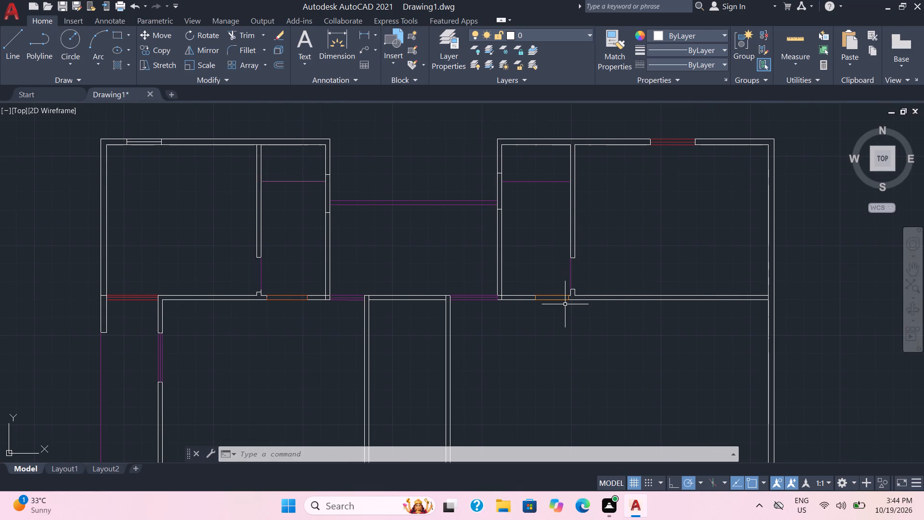
middle_drag(636, 307, 494, 301)
scroll(496, 302, down, 3)
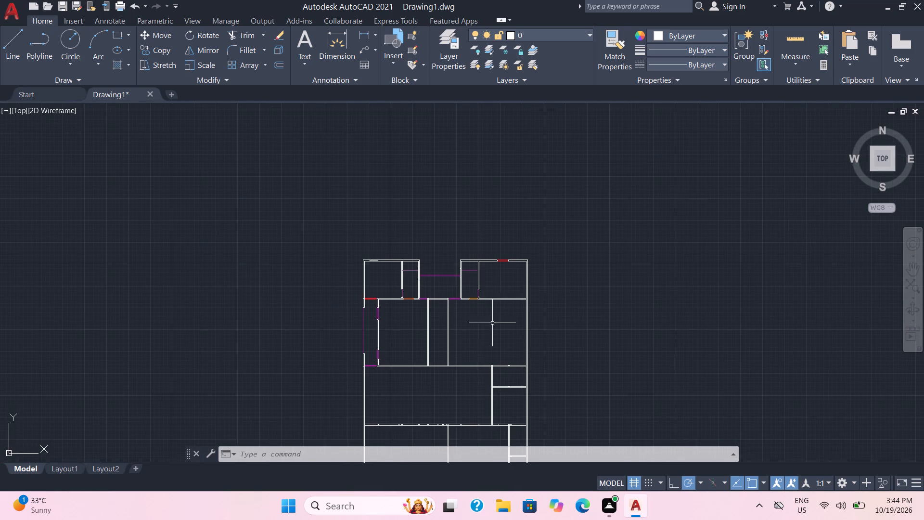
middle_drag(492, 326, 518, 266)
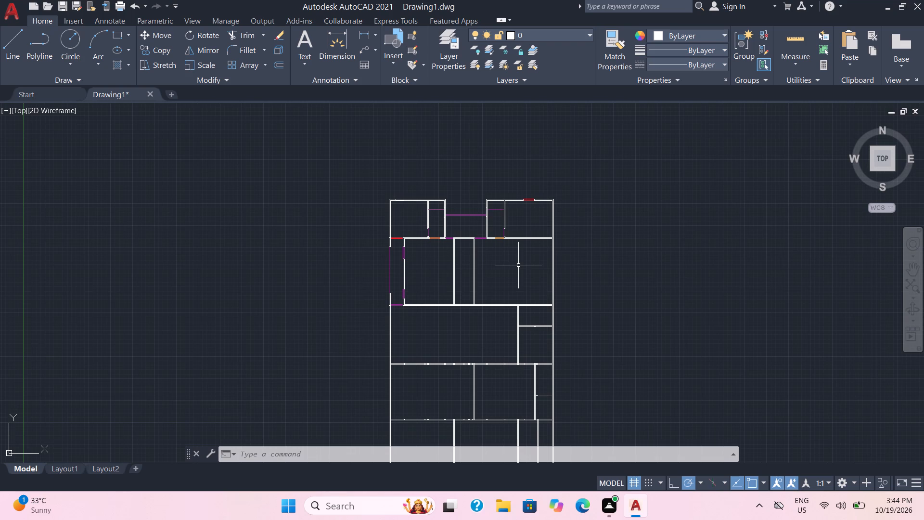
Draw a closed rectangular opening outline in ByLayer, about 2'-7" long, between both faces of the northeast large room's east wall.
scroll(568, 226, up, 1)
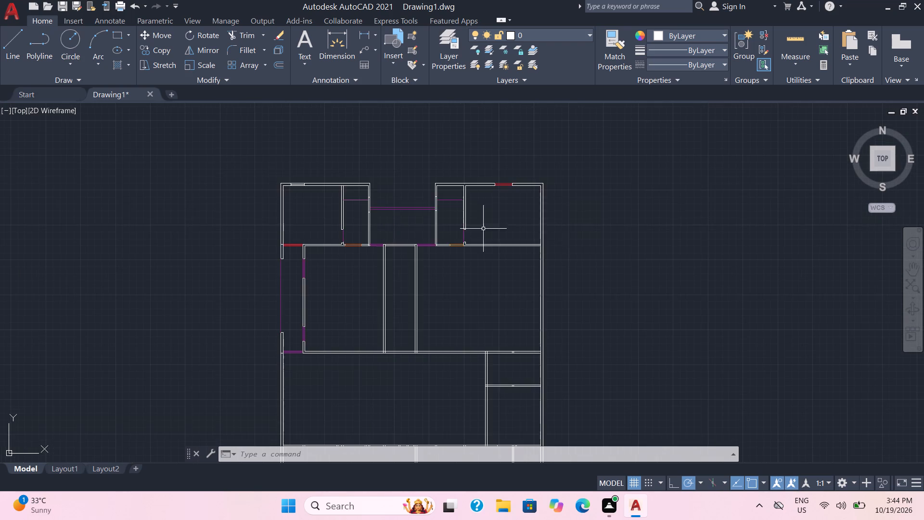
scroll(483, 229, up, 3)
middle_drag(500, 211, 417, 219)
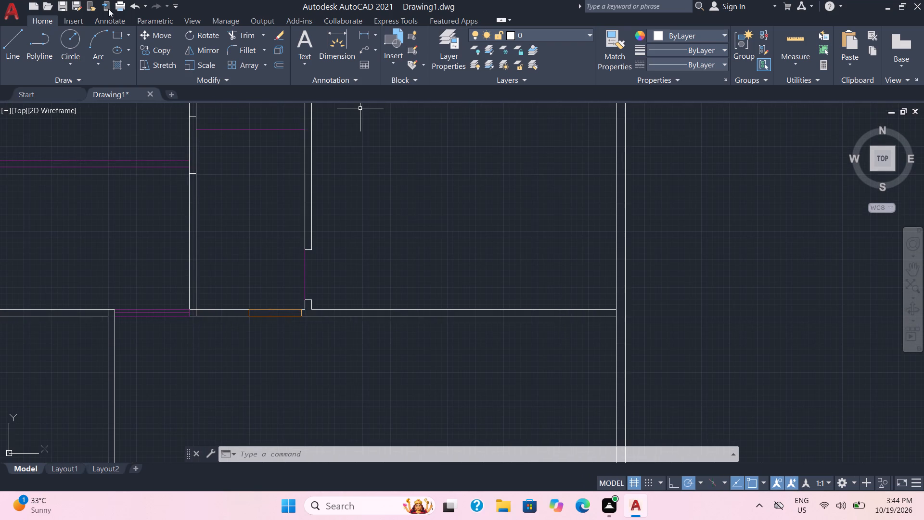
click(19, 44)
scroll(550, 147, down, 1)
middle_drag(552, 162, 500, 232)
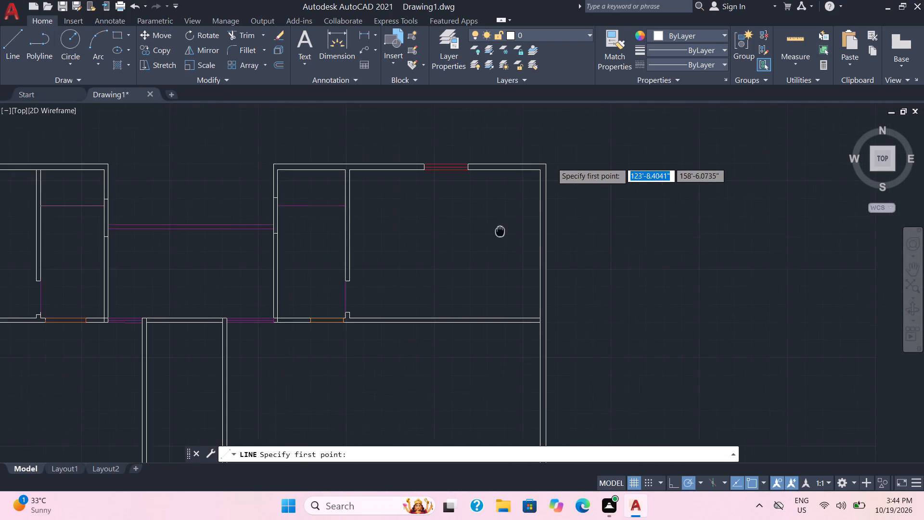
middle_drag(500, 232, 498, 232)
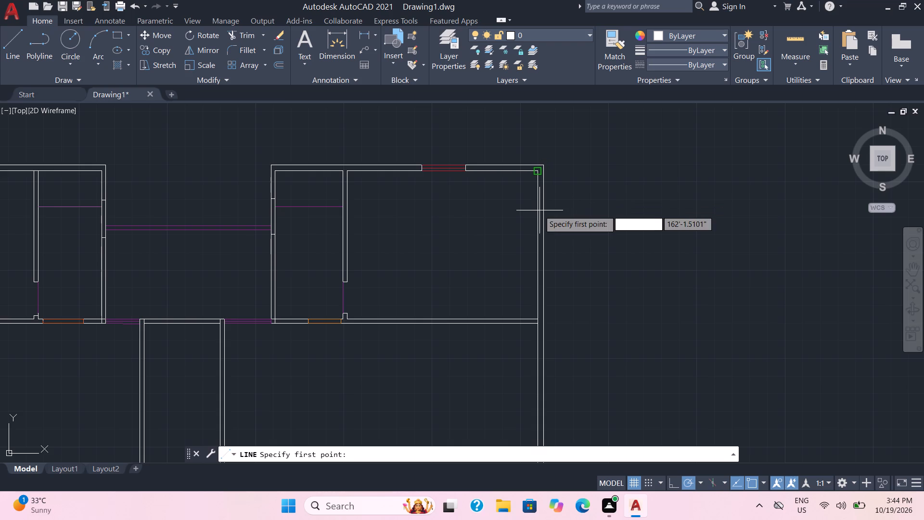
scroll(536, 207, up, 1)
triple_click(537, 190)
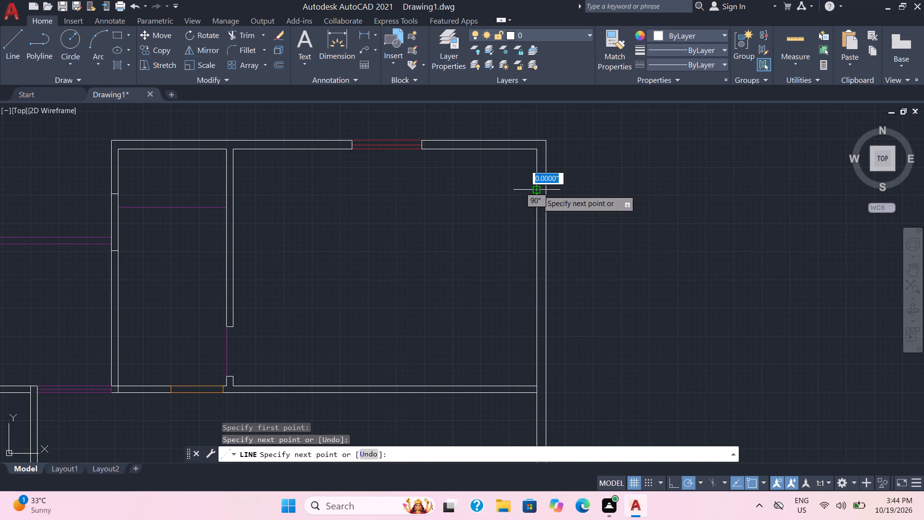
double_click(549, 187)
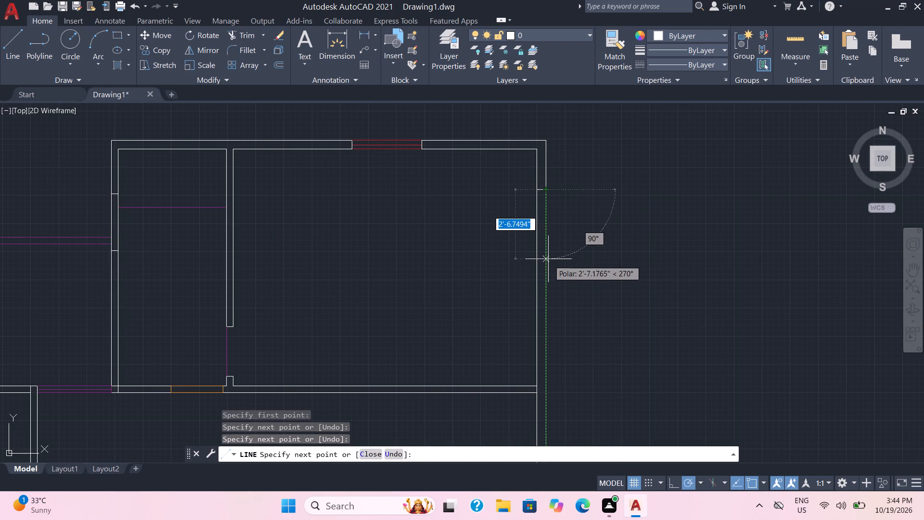
double_click(548, 259)
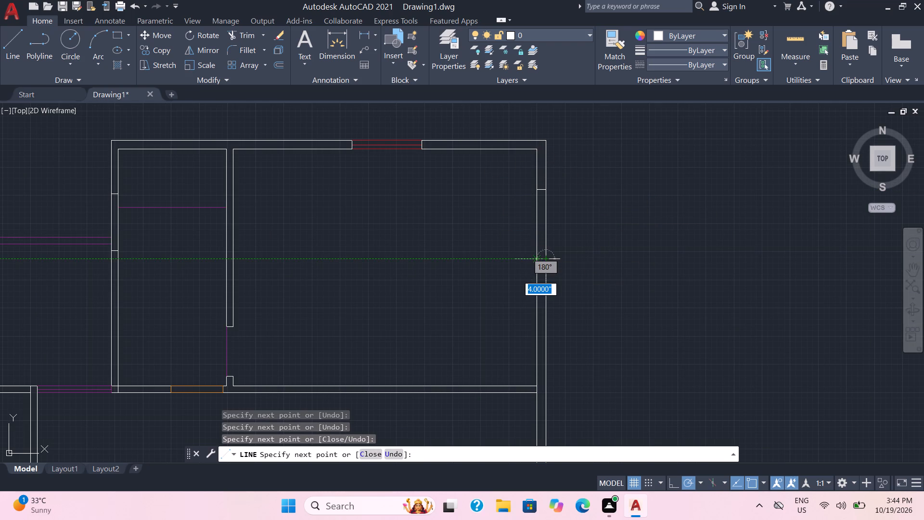
double_click(538, 256)
double_click(537, 194)
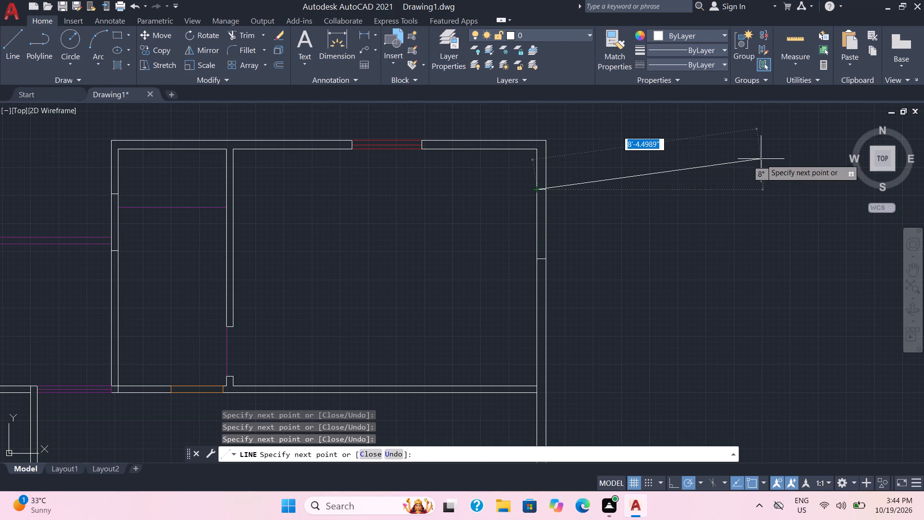
key(Escape)
Examine the plan south of the north rooms, around the wall along the middle rooms' south side.
scroll(665, 257, down, 3)
middle_drag(664, 257, 700, 194)
middle_drag(521, 306, 520, 306)
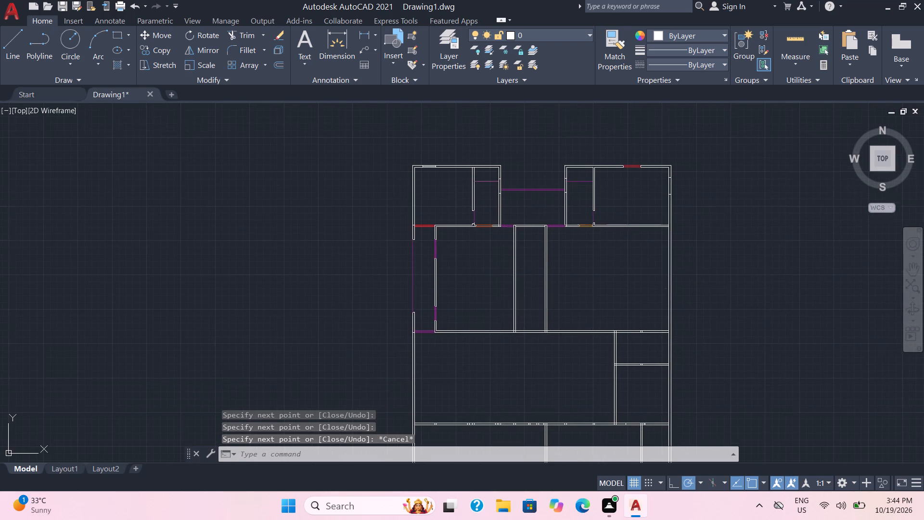
middle_drag(520, 306, 571, 250)
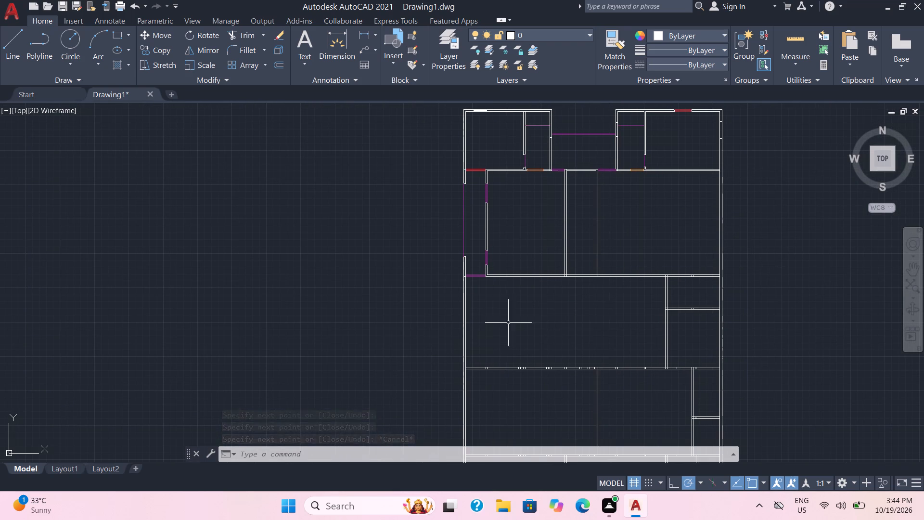
middle_drag(517, 319, 444, 334)
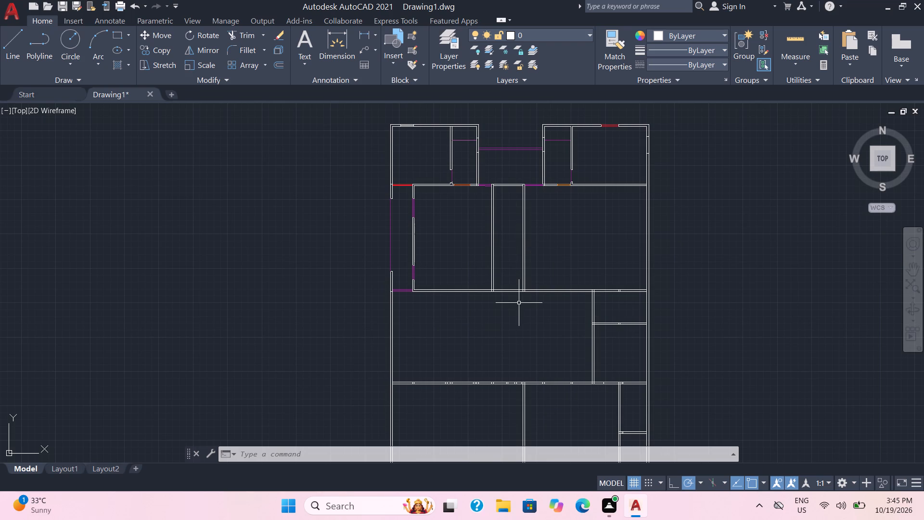
scroll(519, 303, up, 3)
click(469, 251)
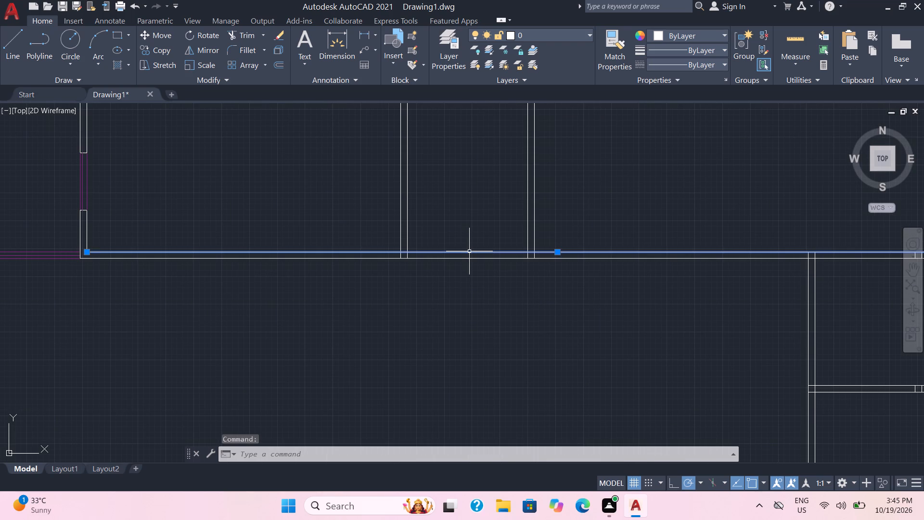
key(Escape)
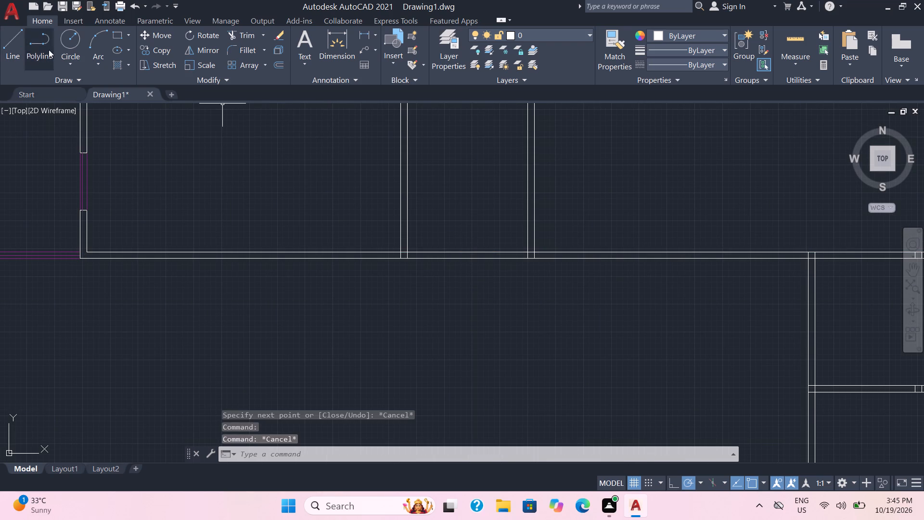
Trim both face lines of the middle rooms' south wall between the narrow corridor's two side walls.
click(258, 37)
drag(471, 250, 458, 266)
drag(458, 262, 458, 257)
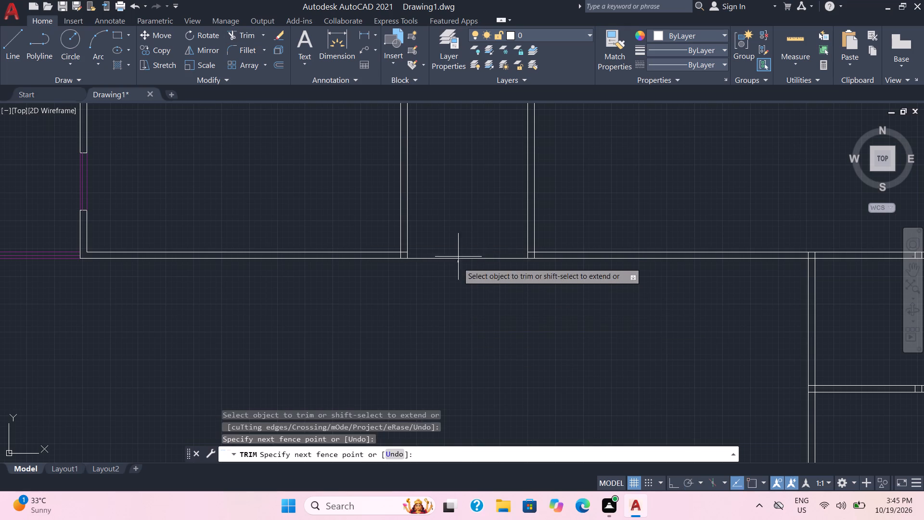
drag(458, 257, 458, 249)
key(Escape)
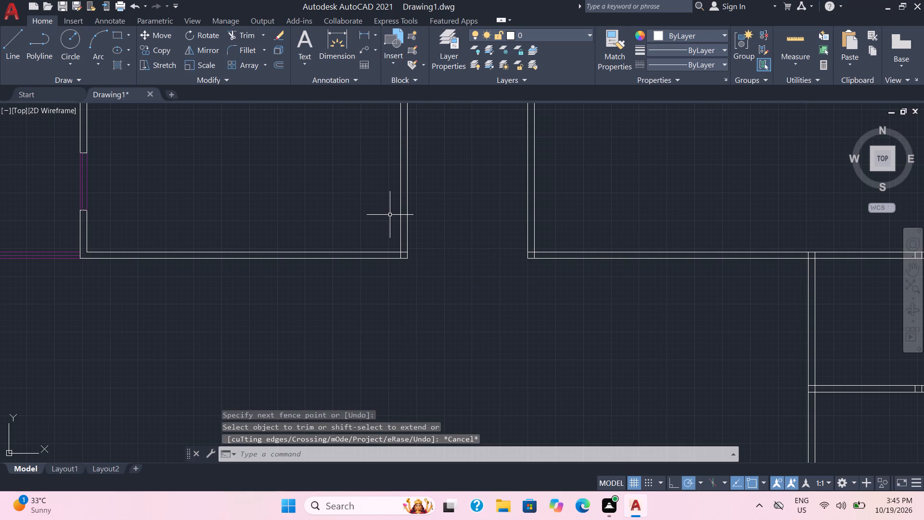
Draw two ByLayer lines across the corridor's south gap, one along the inner and one along the outer wall face.
click(15, 42)
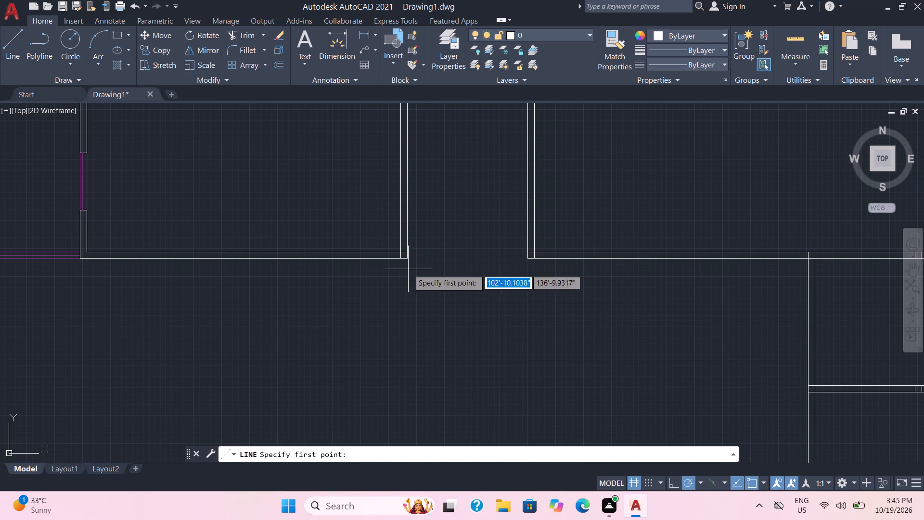
double_click(408, 252)
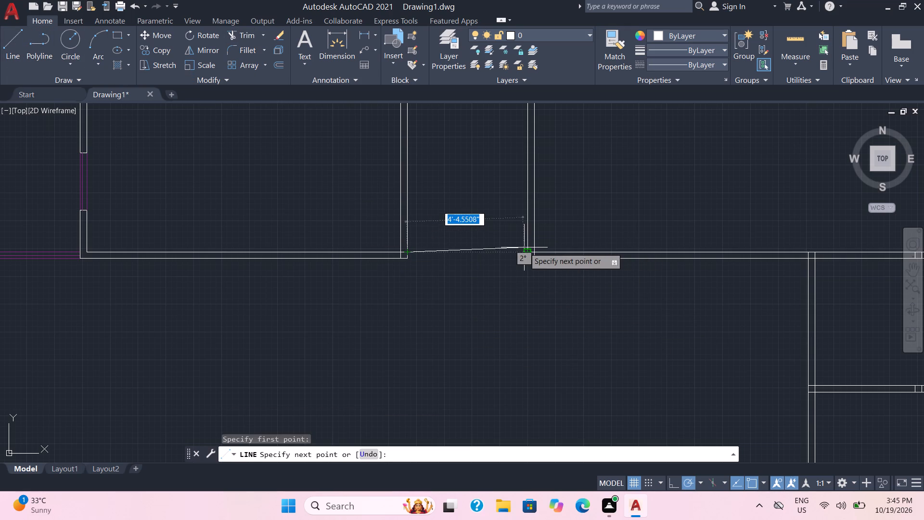
double_click(526, 253)
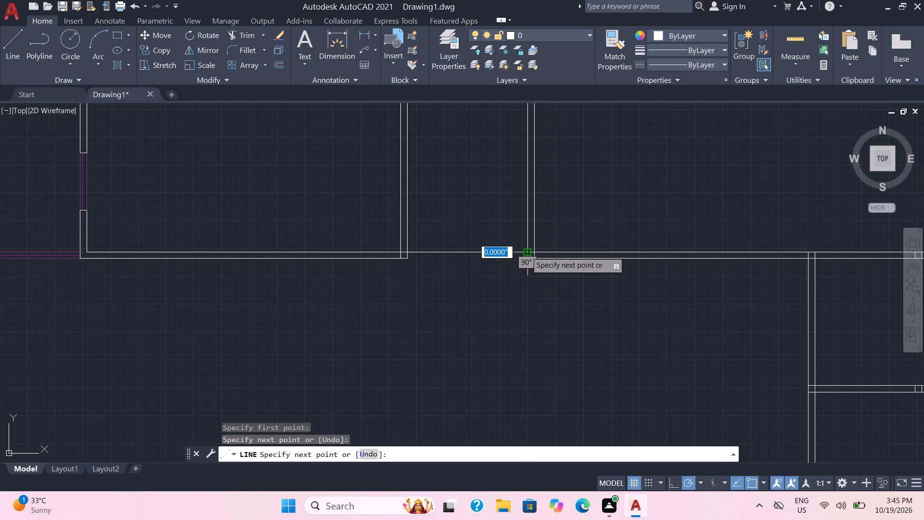
key(Escape)
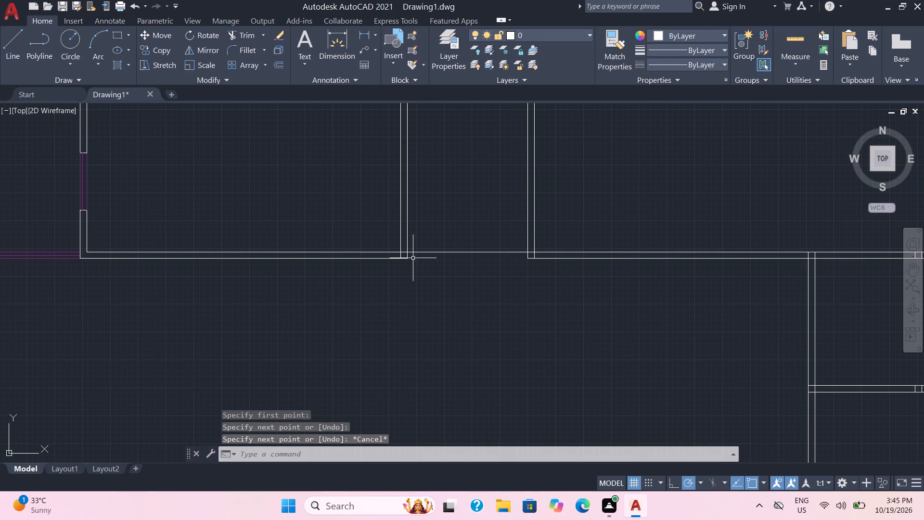
key(space)
scroll(396, 253, up, 2)
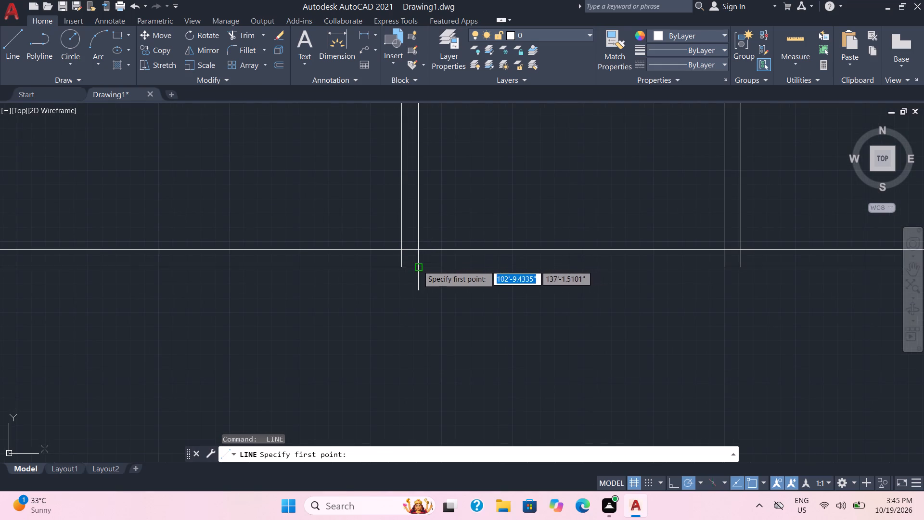
double_click(418, 265)
double_click(725, 265)
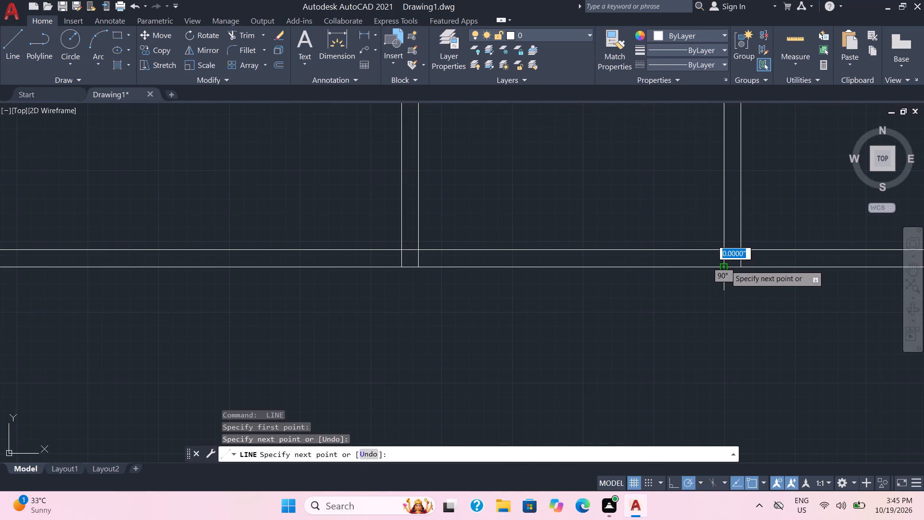
key(Escape)
Colour the two lines across the corridor's south opening orange (242,103,34).
click(667, 36)
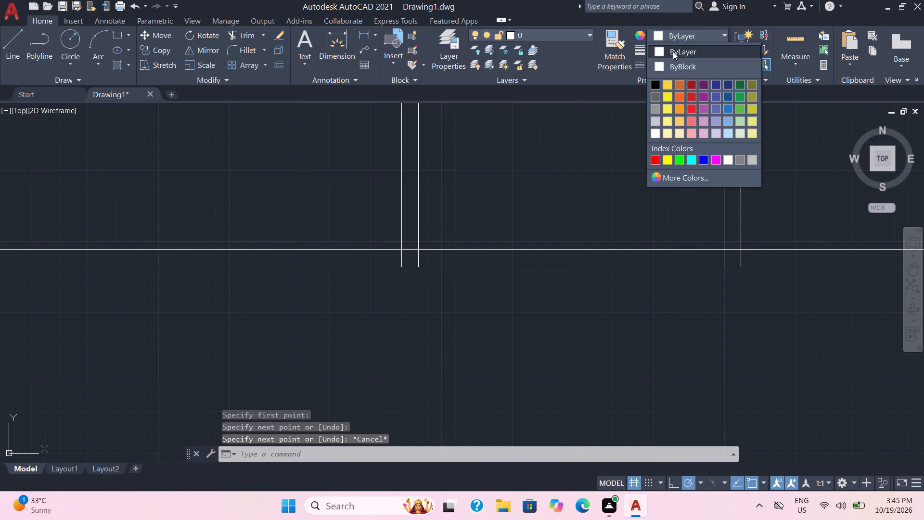
click(679, 101)
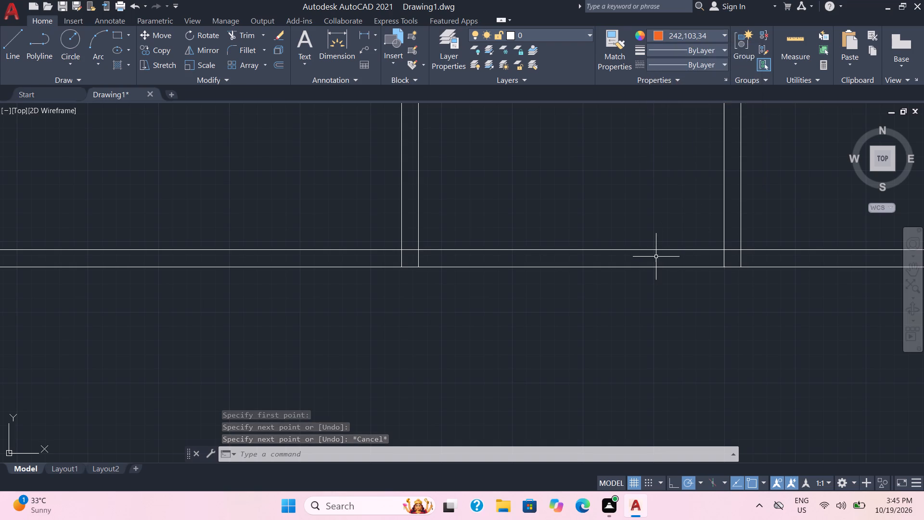
click(656, 251)
click(657, 267)
key(Escape)
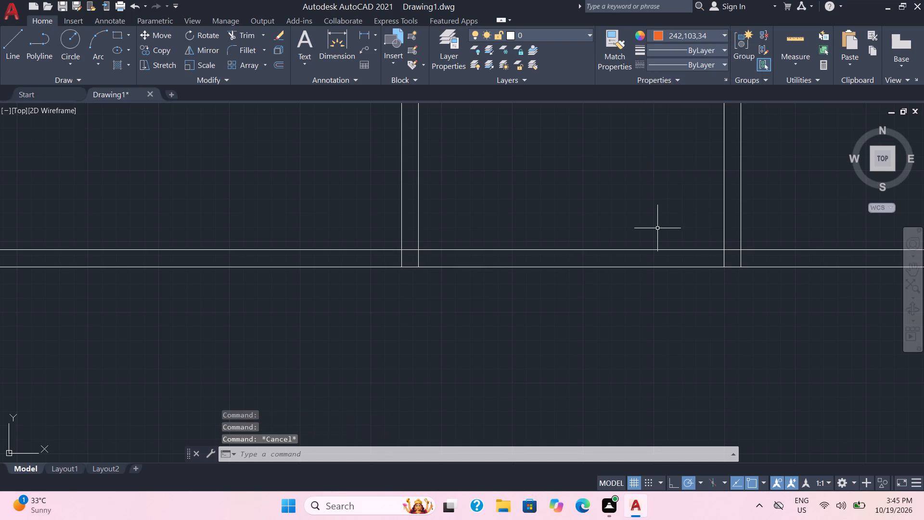
click(635, 249)
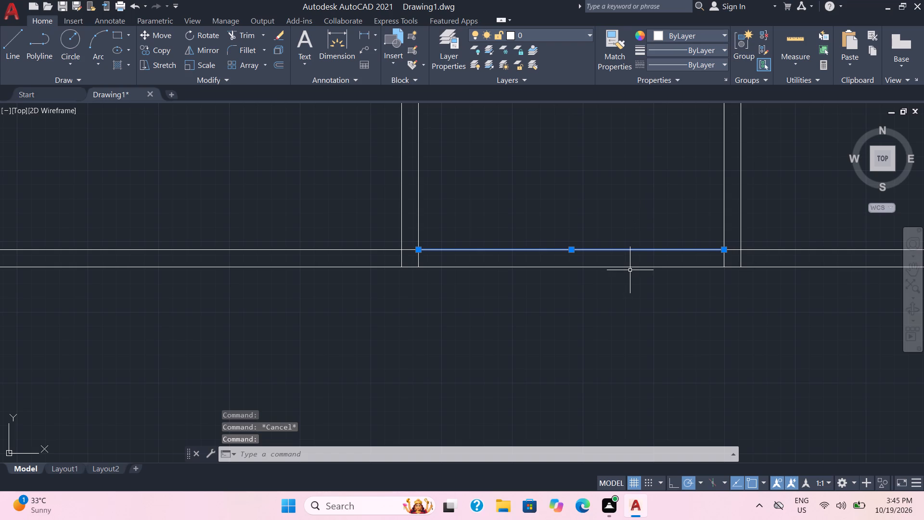
click(631, 266)
click(680, 36)
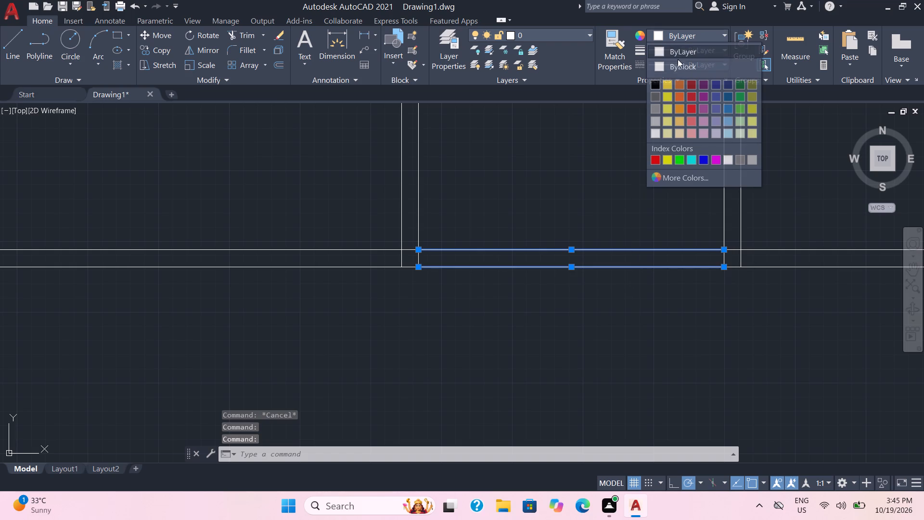
click(680, 95)
key(Escape)
Examine the narrow corridor from its orange south opening up to its north wall for the next opening location.
scroll(662, 166, down, 3)
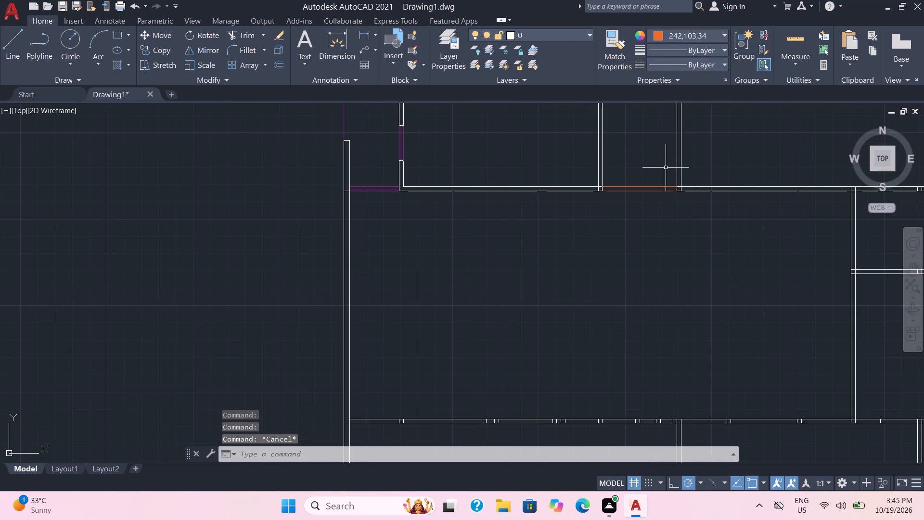
middle_drag(667, 168, 654, 177)
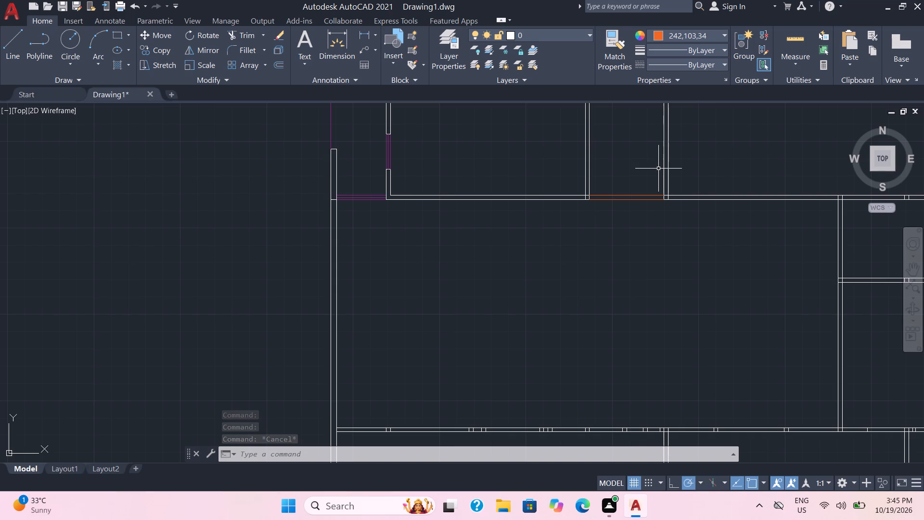
scroll(592, 179, up, 2)
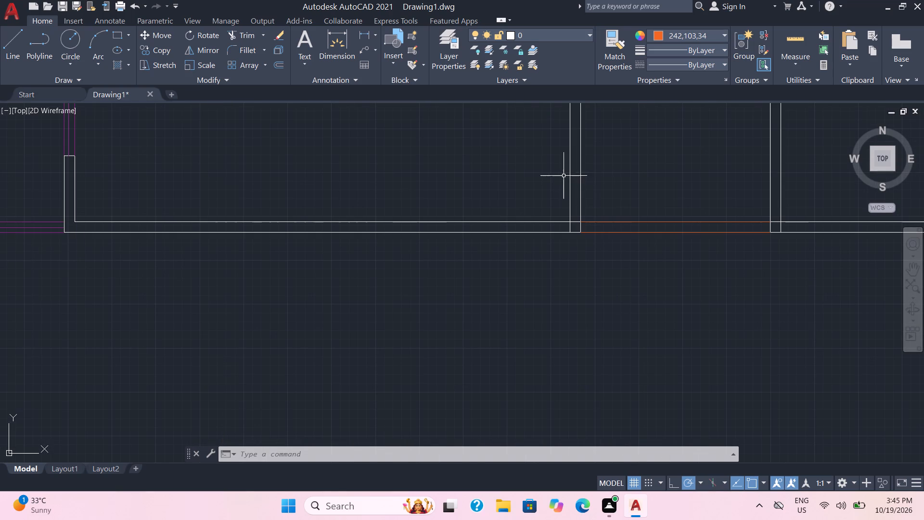
middle_click(622, 153)
scroll(622, 153, down, 3)
middle_drag(623, 149, 617, 208)
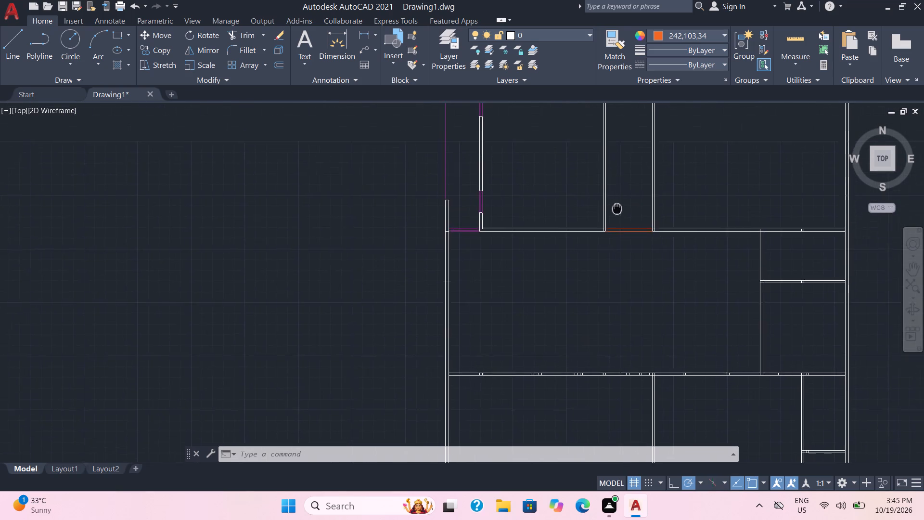
middle_drag(617, 208, 601, 237)
scroll(598, 177, up, 1)
middle_drag(598, 177, 591, 250)
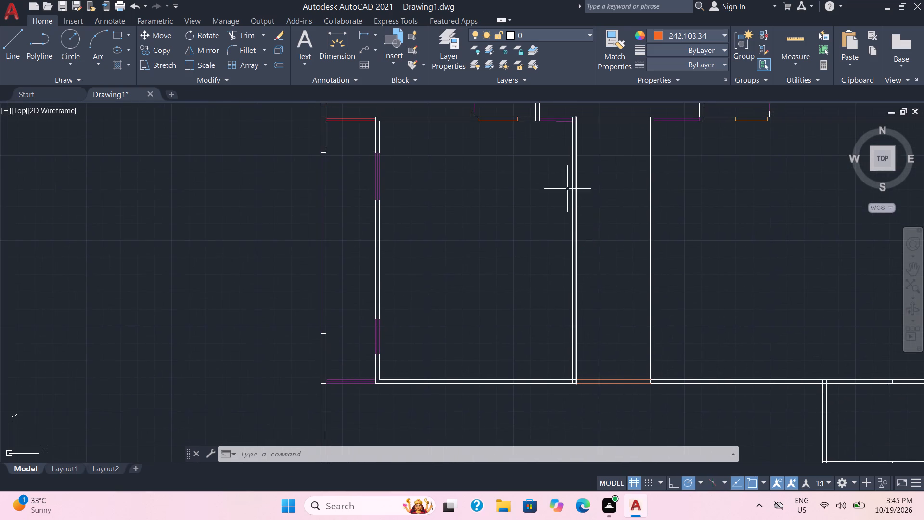
scroll(567, 182, up, 1)
middle_drag(582, 171, 577, 207)
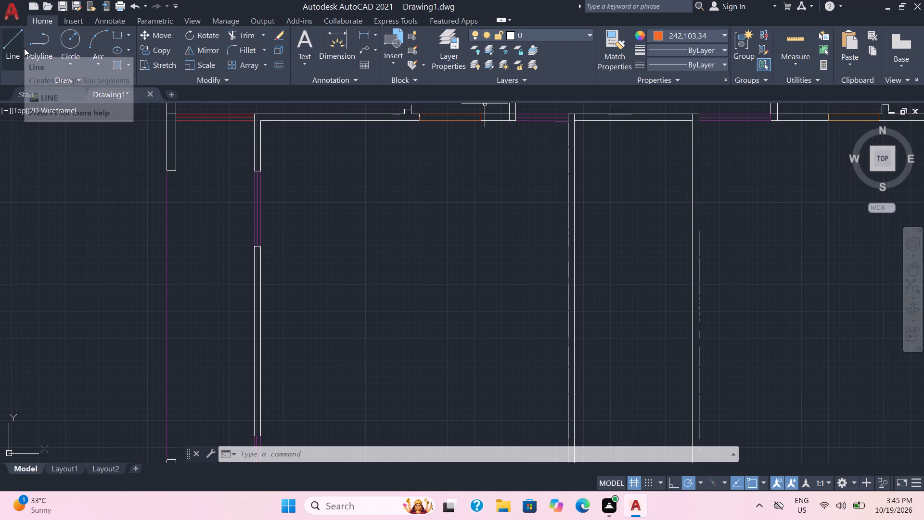
middle_drag(624, 142, 605, 191)
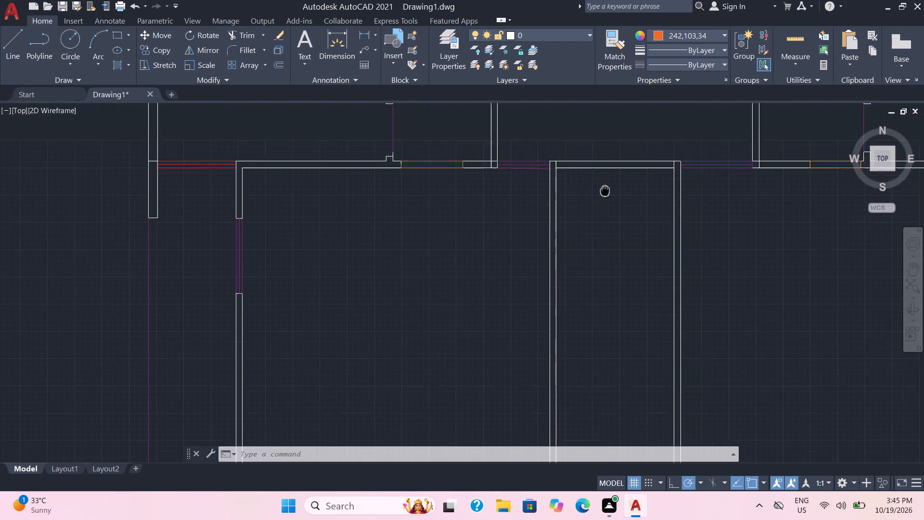
middle_drag(605, 191, 548, 224)
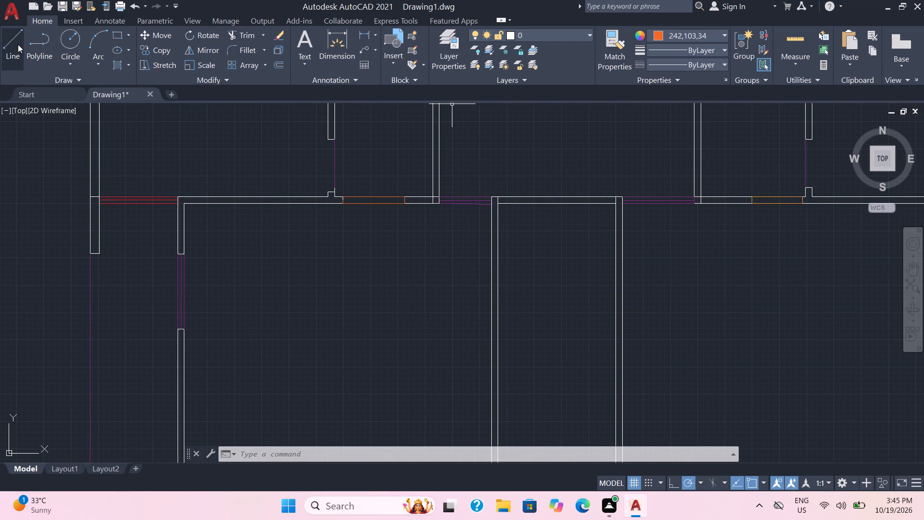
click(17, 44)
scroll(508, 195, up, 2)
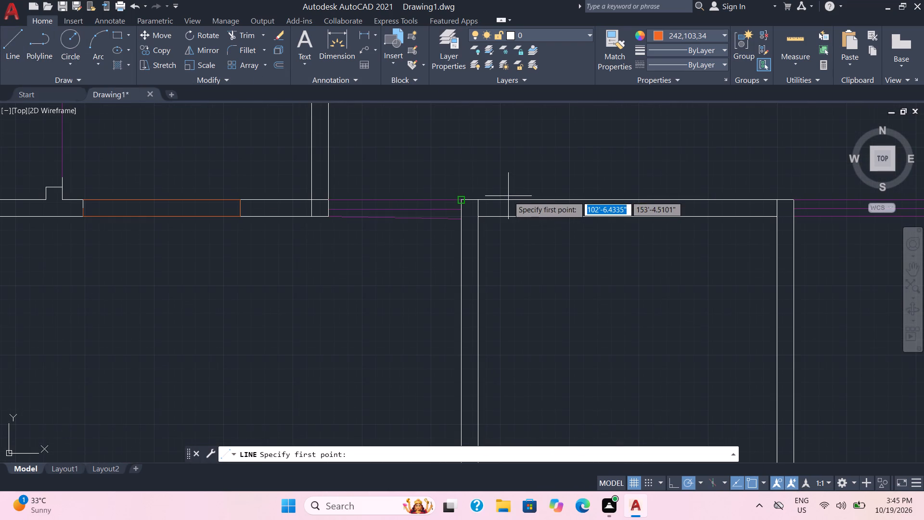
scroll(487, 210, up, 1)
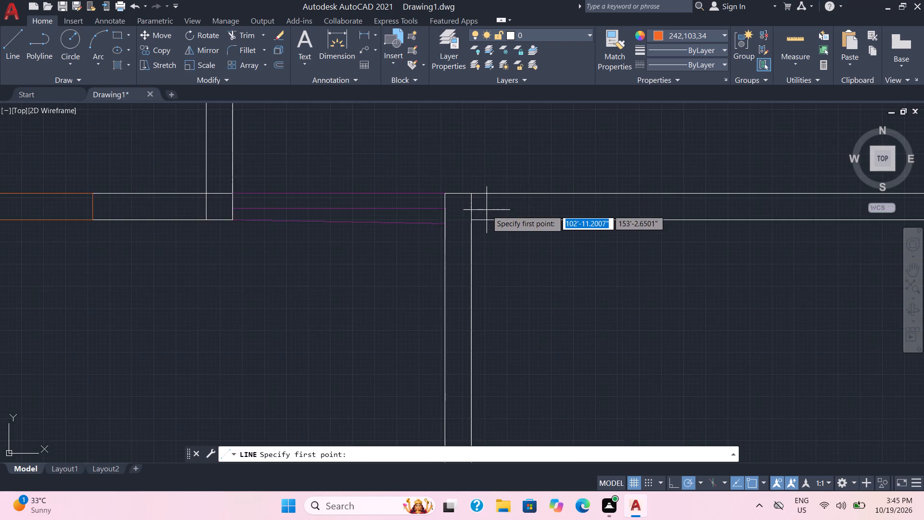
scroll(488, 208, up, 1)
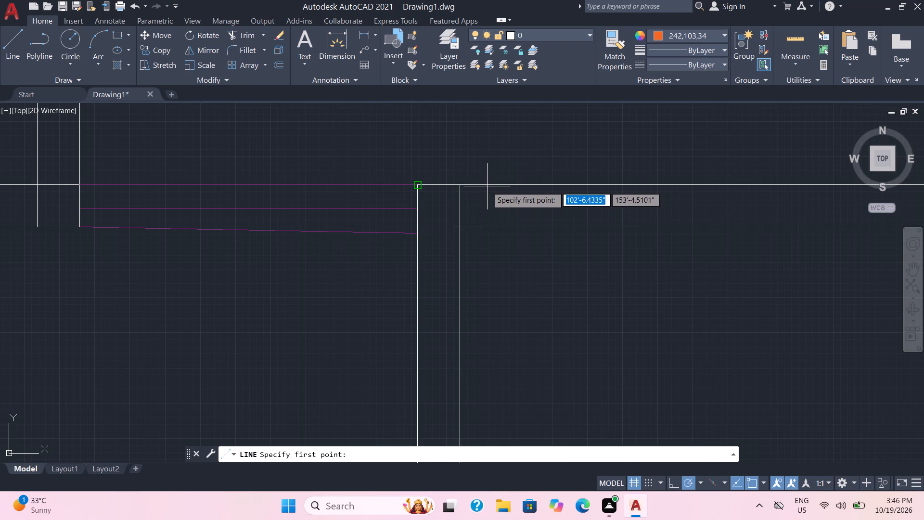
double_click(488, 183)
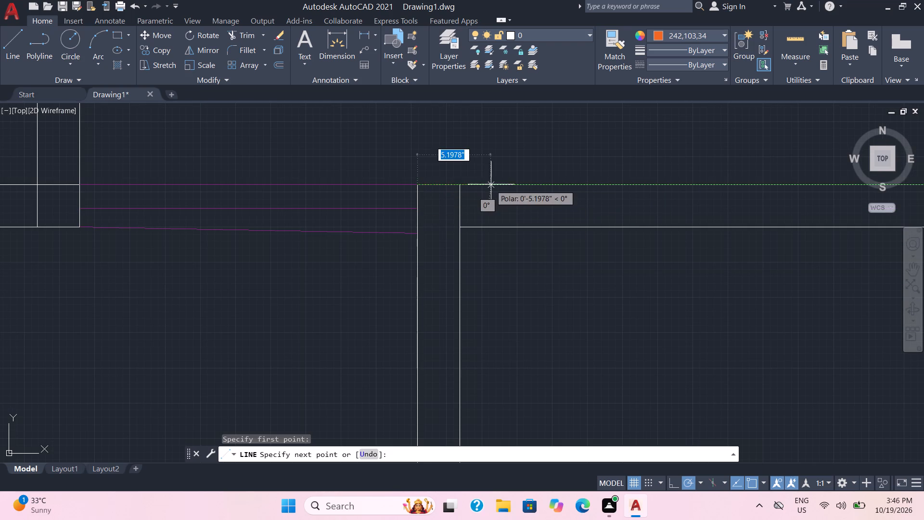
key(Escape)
Draw a ByLayer jamb line across the corridor's north wall, just inside its west corner, from outer to inner face.
click(711, 33)
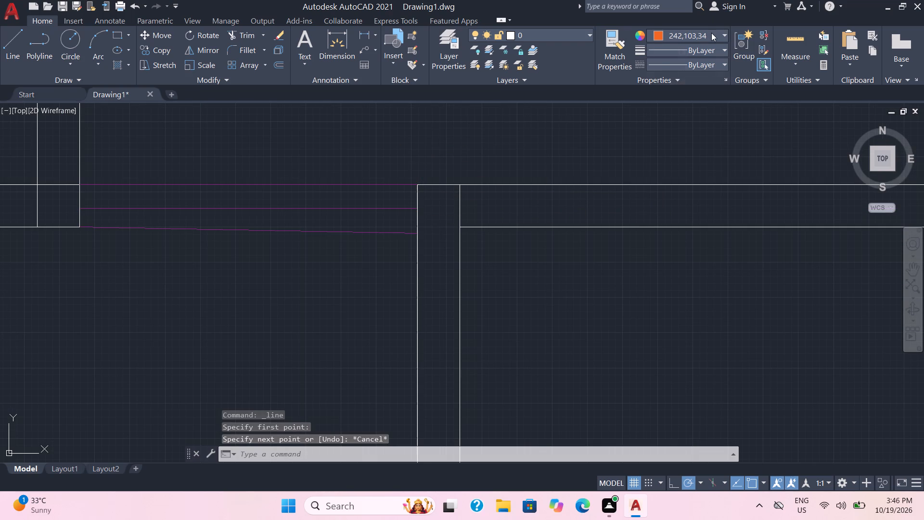
click(696, 50)
click(24, 40)
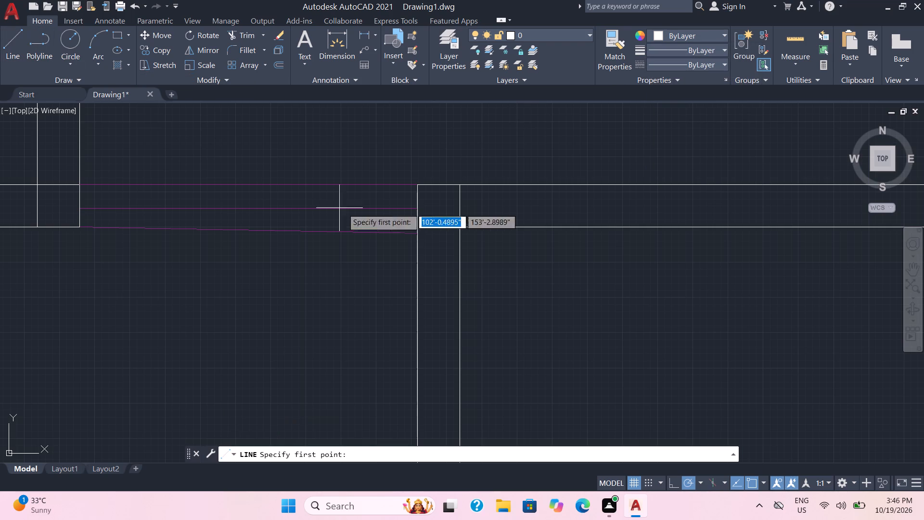
triple_click(483, 184)
click(480, 225)
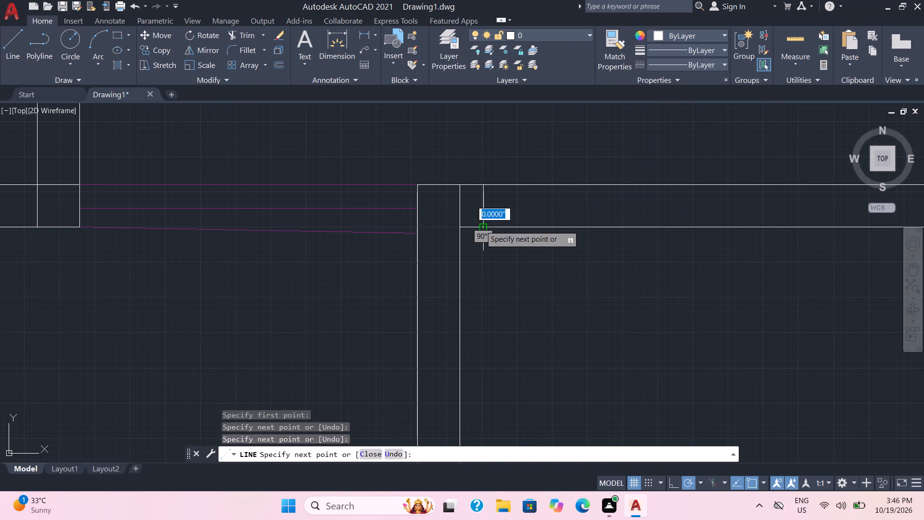
key(Escape)
Draw a ByLayer jamb line from the outer face across the corridor's north wall, just inside its east corner.
middle_drag(698, 192, 227, 202)
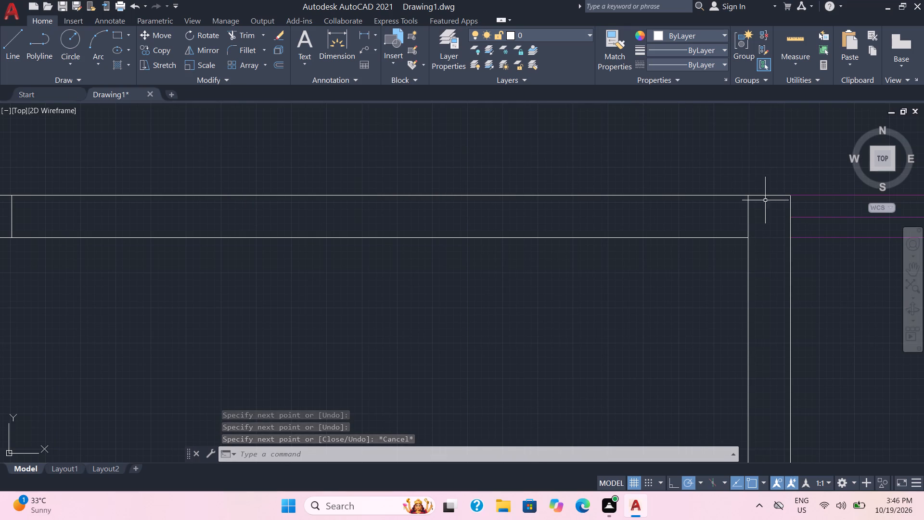
click(9, 35)
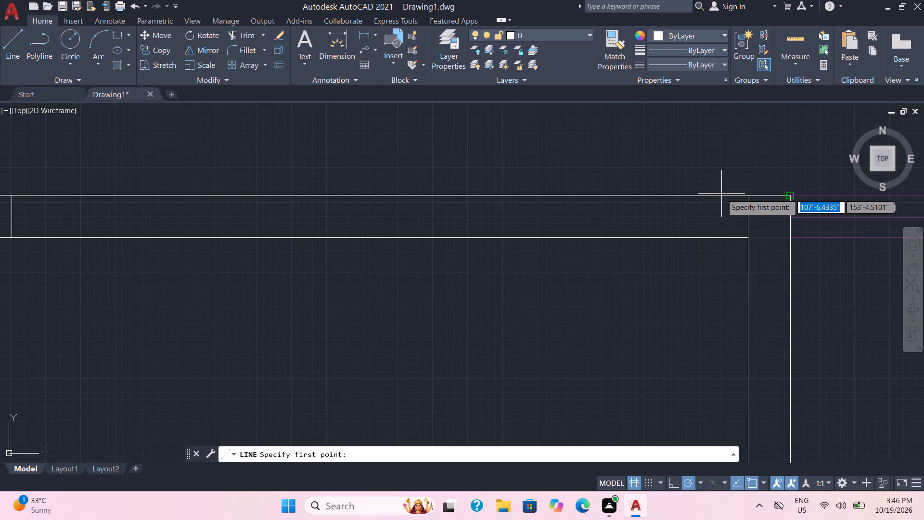
triple_click(723, 196)
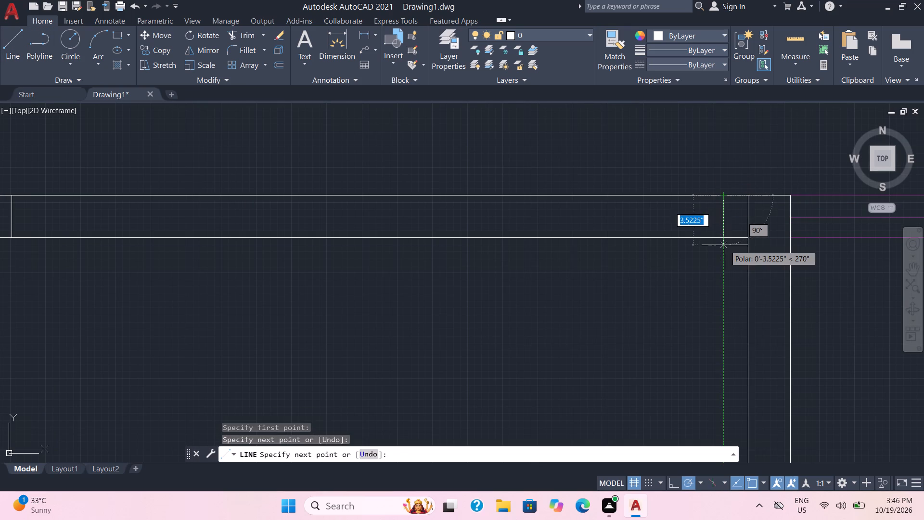
double_click(725, 245)
key(Escape)
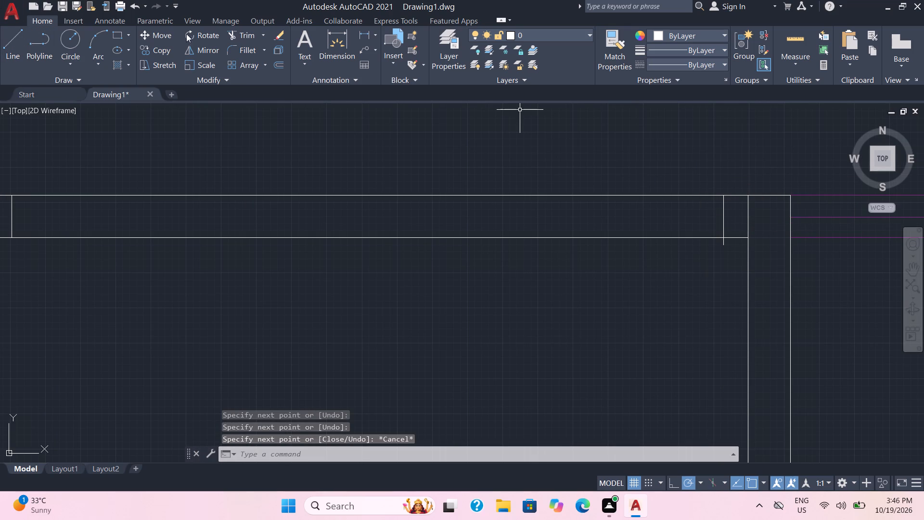
Trim the east jamb line's overshoot back to the inner face of the corridor's north wall.
click(248, 37)
scroll(701, 249, up, 2)
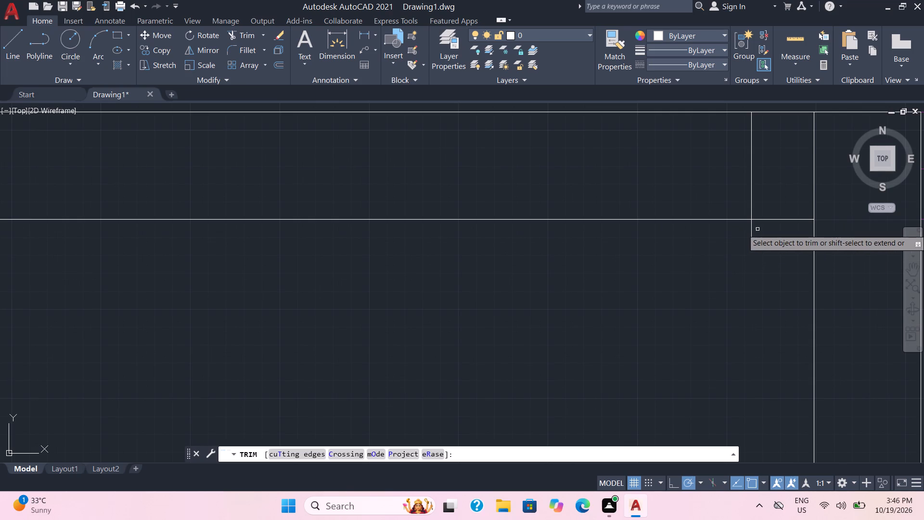
drag(762, 229, 734, 231)
scroll(588, 245, down, 3)
middle_drag(256, 207, 489, 174)
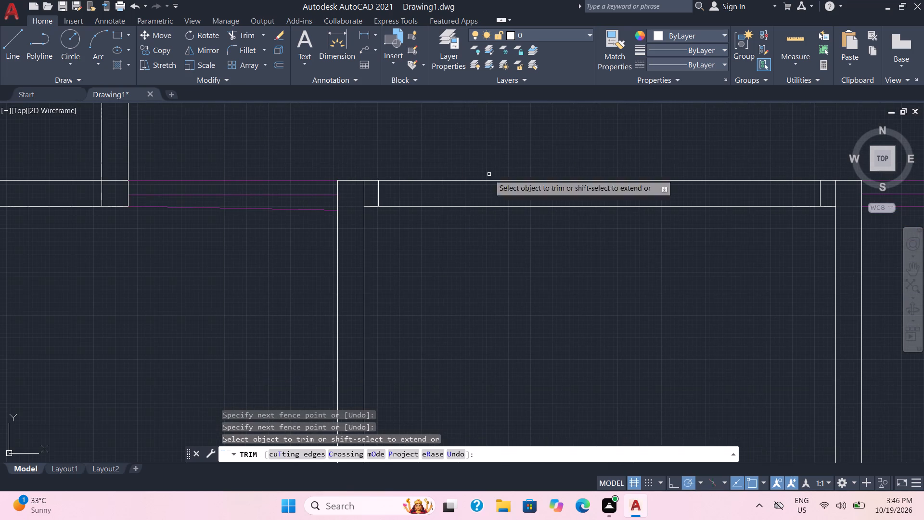
scroll(363, 188, up, 2)
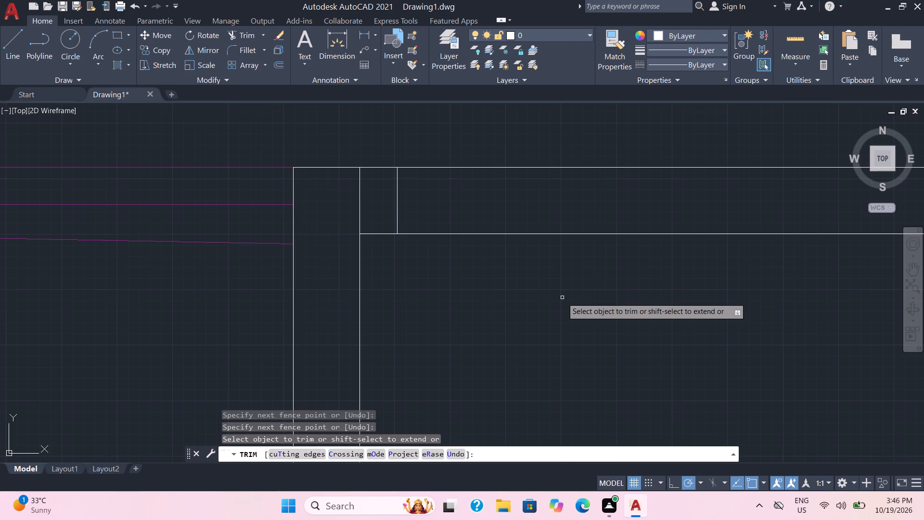
Trim away the inner face line of the corridor's north wall between the two jamb lines.
scroll(660, 311, down, 1)
middle_drag(693, 312, 439, 299)
scroll(471, 299, down, 1)
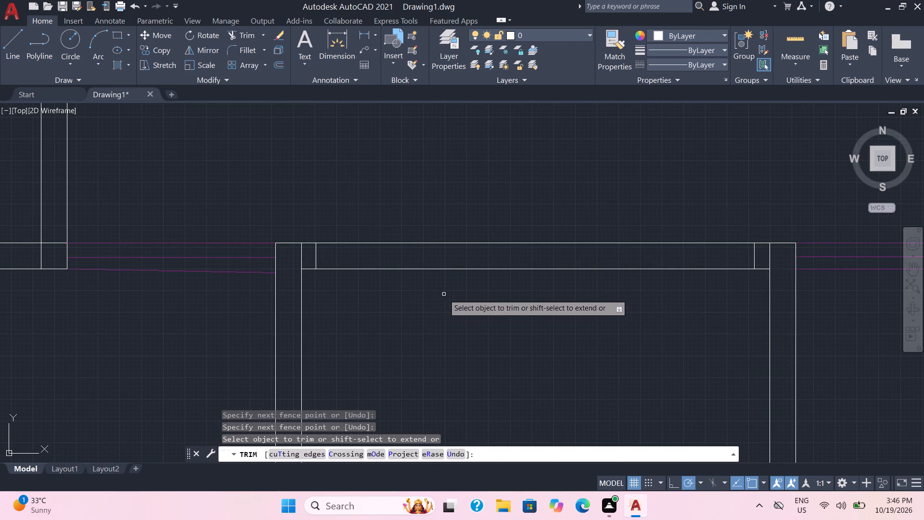
scroll(464, 290, down, 2)
middle_drag(511, 323, 533, 287)
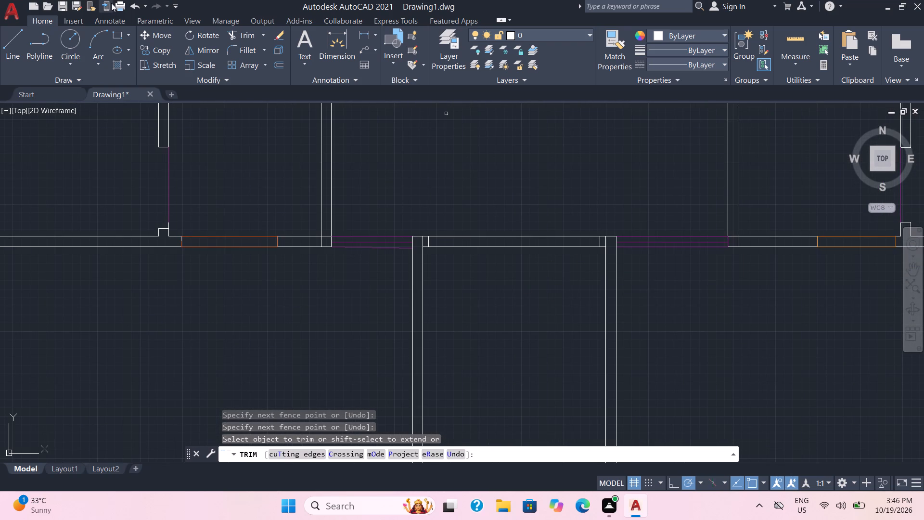
click(461, 251)
drag(461, 251, 462, 245)
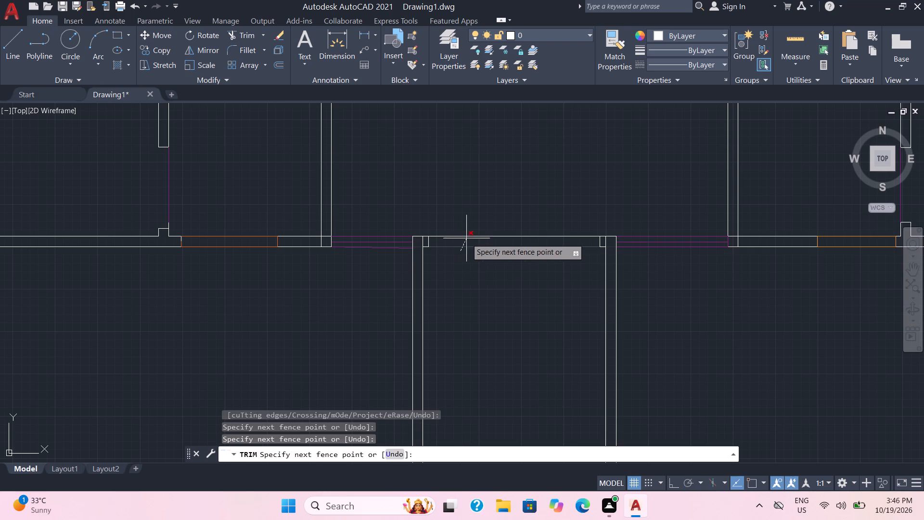
click(493, 246)
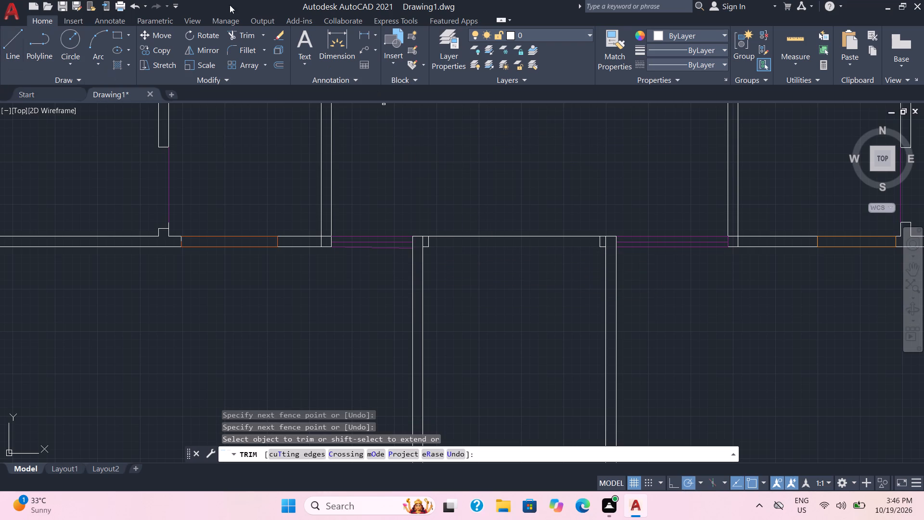
Set the current colour and the outer face line of the corridor's north wall to purple 147,39,143.
click(711, 37)
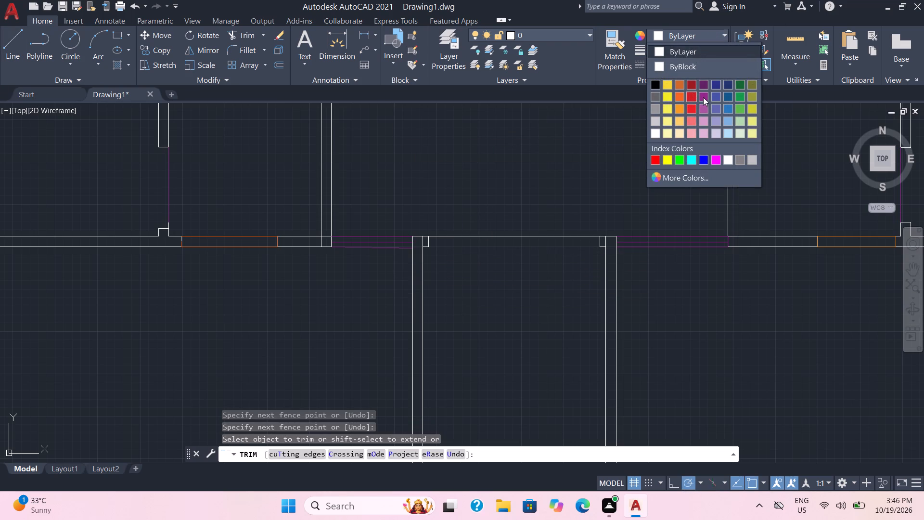
click(704, 97)
key(Escape)
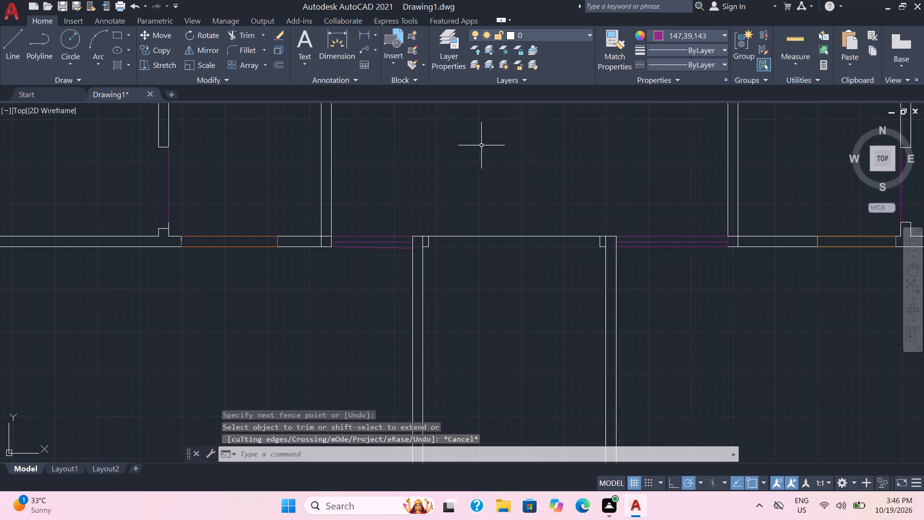
click(495, 239)
key(Escape)
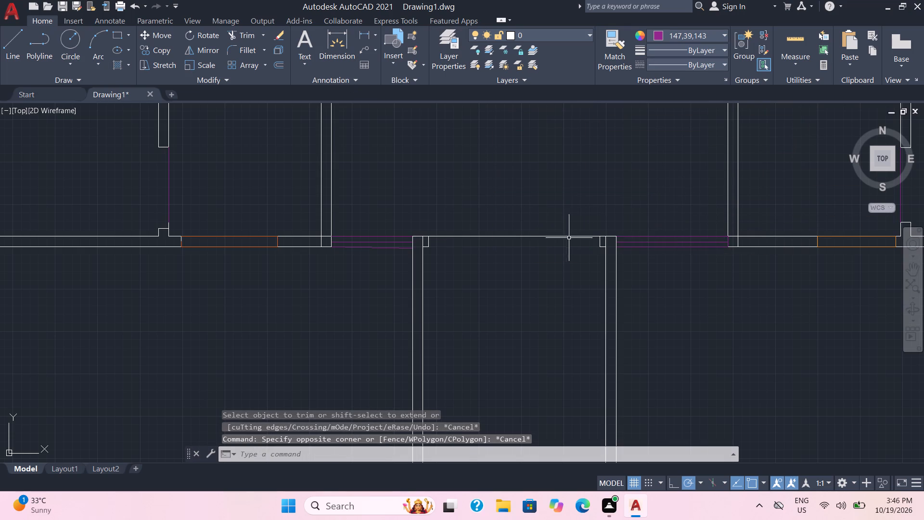
click(566, 237)
click(689, 30)
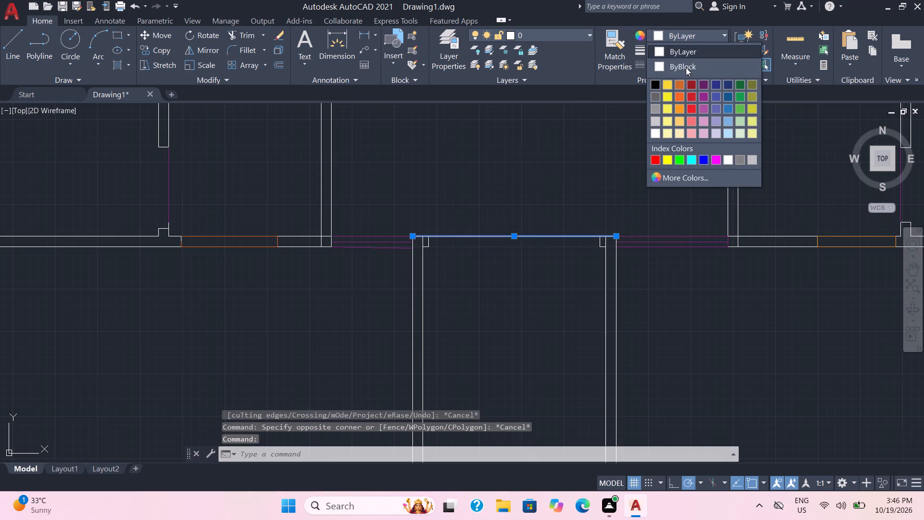
click(705, 96)
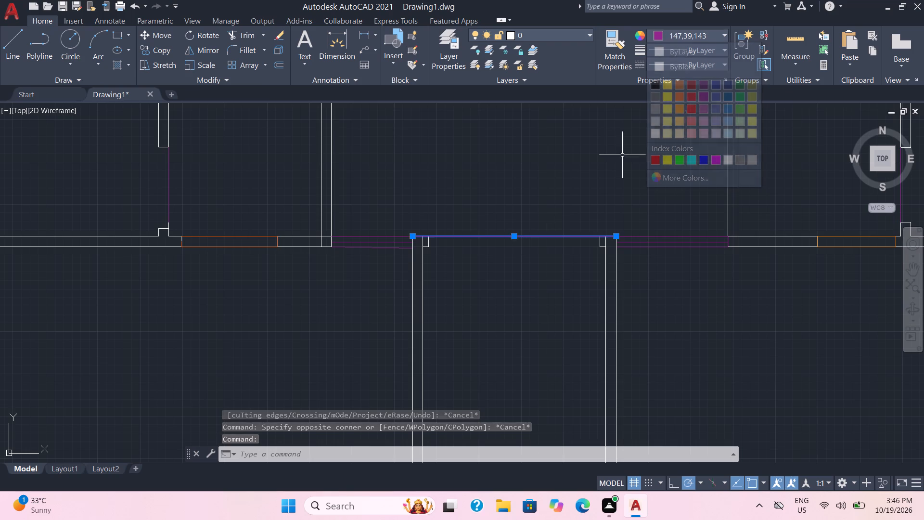
key(Escape)
Draw a short purple line across the north end of the corridor's west wall, from outer to inner face.
scroll(461, 236, up, 2)
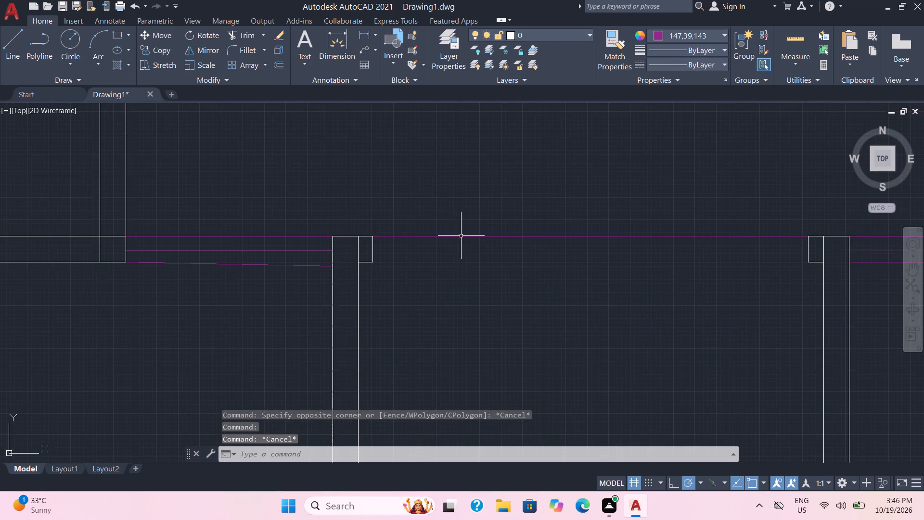
scroll(461, 236, up, 1)
scroll(430, 294, down, 4)
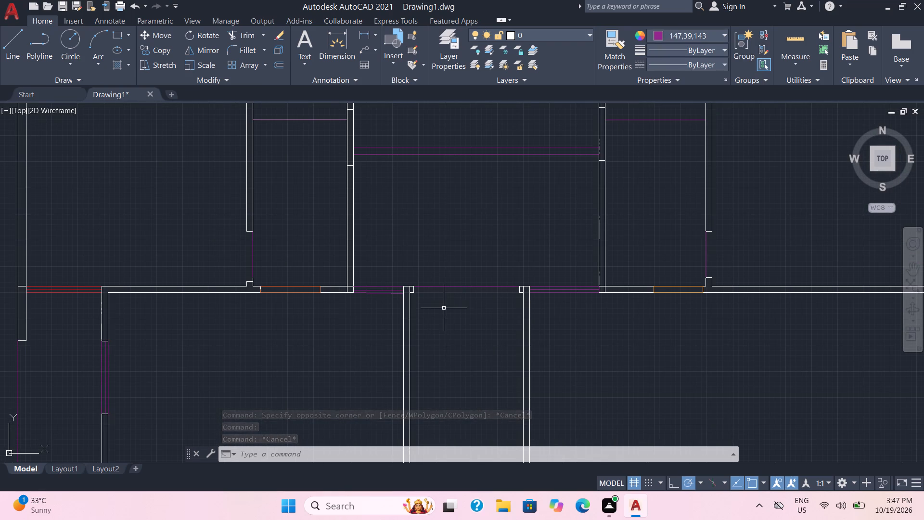
scroll(444, 308, up, 2)
middle_drag(411, 376, 465, 307)
scroll(411, 376, down, 1)
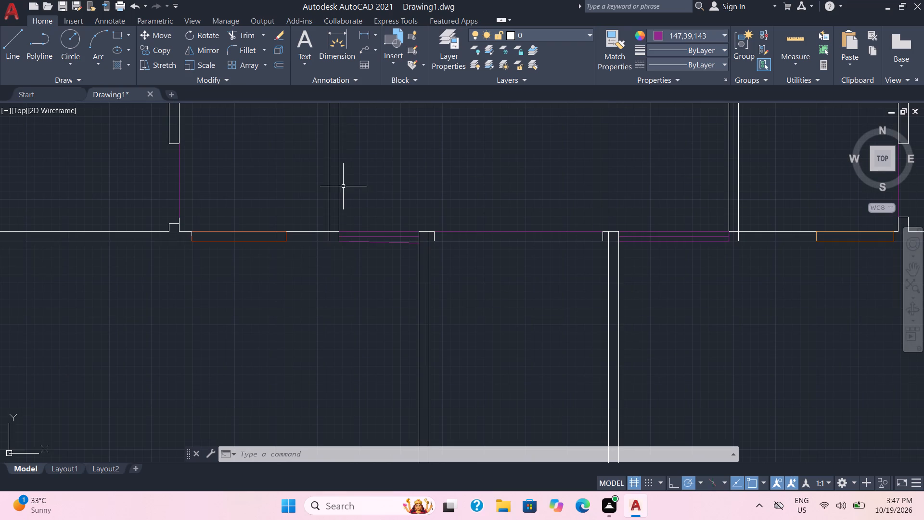
click(3, 36)
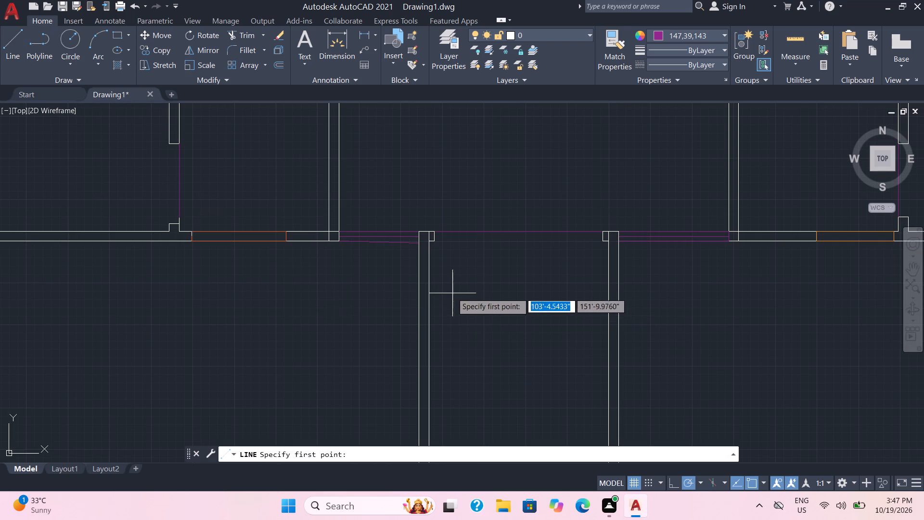
double_click(418, 283)
double_click(427, 284)
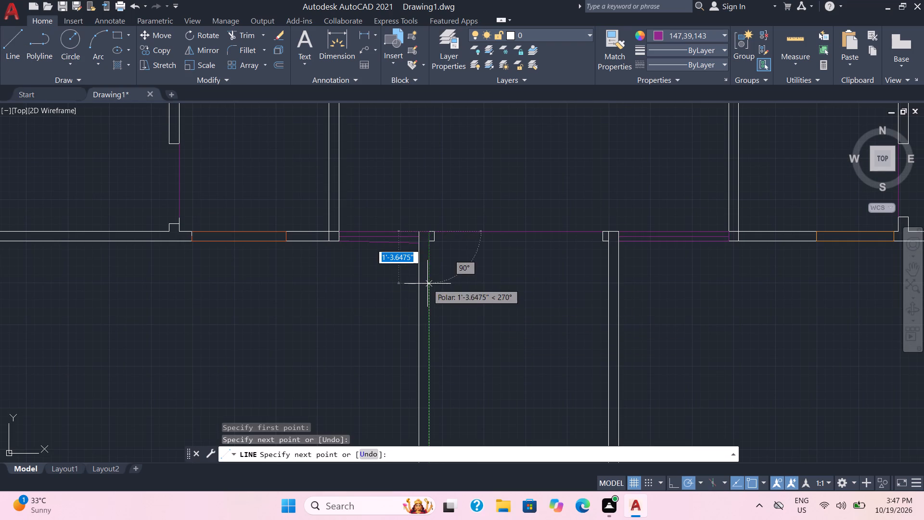
key(Escape)
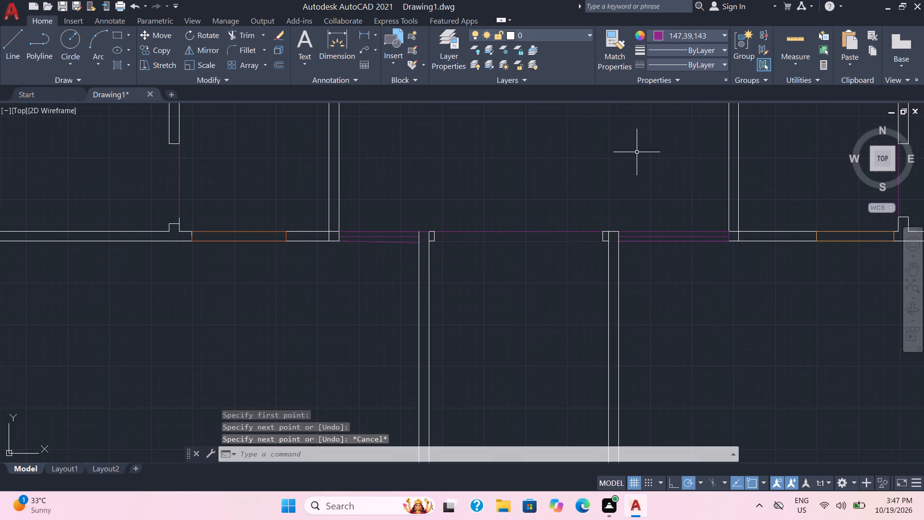
Set the current colour and the short line at the north end of the corridor's west wall to ByLayer.
click(680, 32)
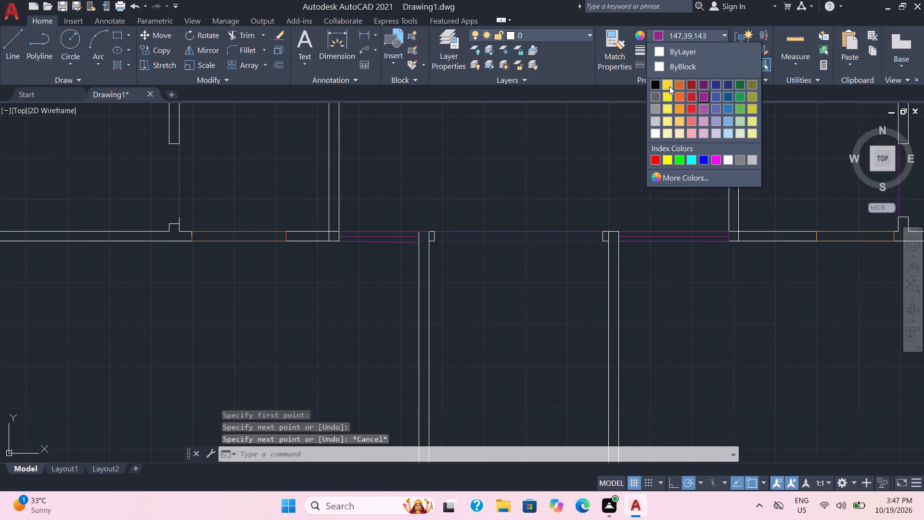
click(684, 53)
scroll(426, 235, up, 2)
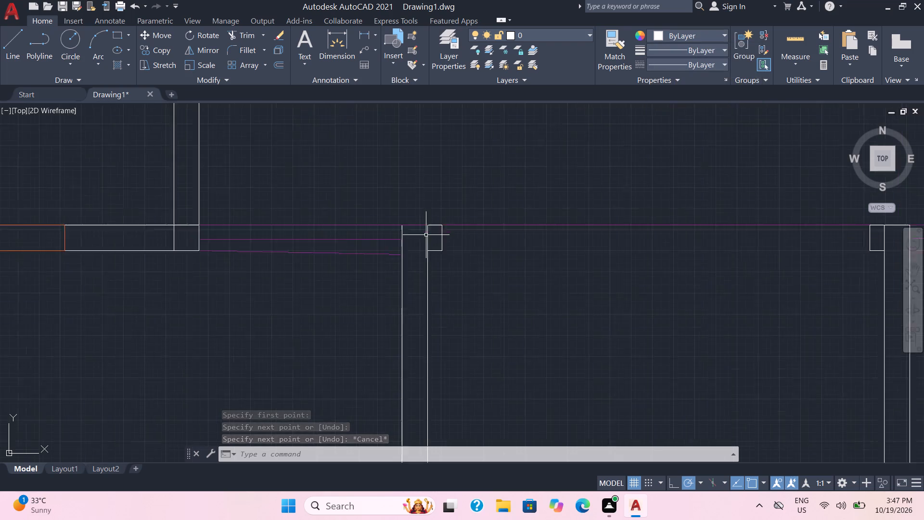
scroll(426, 235, up, 2)
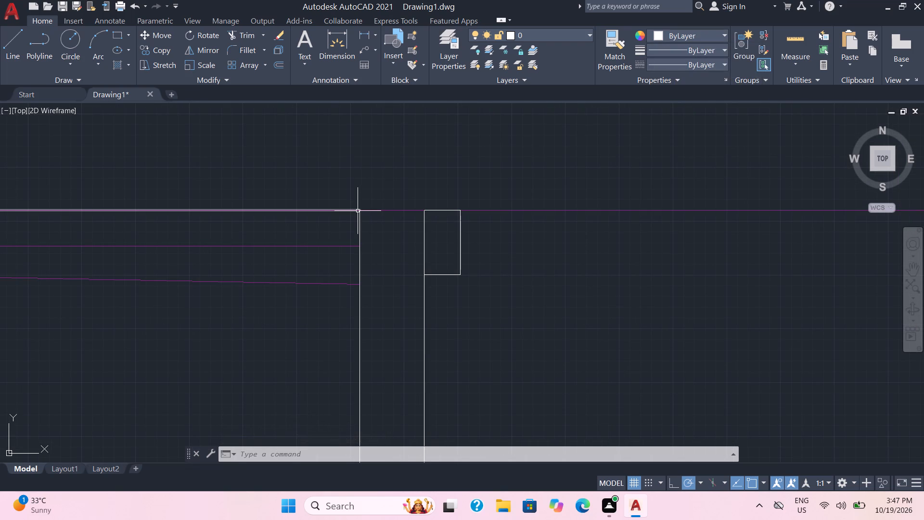
click(360, 209)
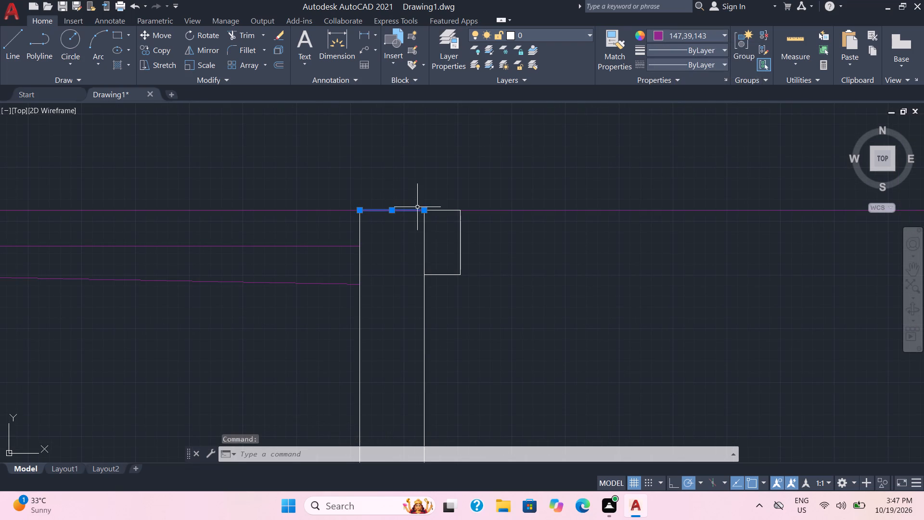
click(691, 35)
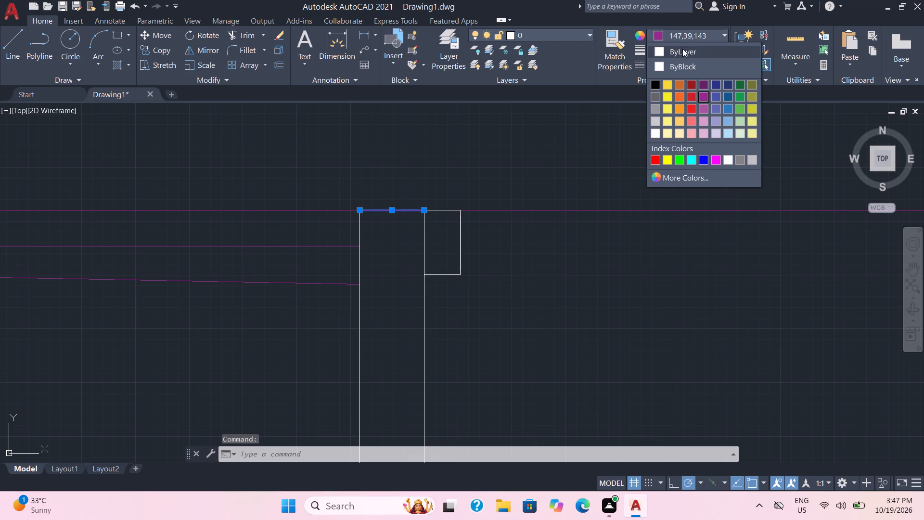
click(682, 50)
key(Escape)
Draw a ByLayer line across both corridor side walls, outer face to outer face, about 1'-5" south of the north wall's outer face.
scroll(473, 334, down, 2)
middle_drag(475, 336, 502, 227)
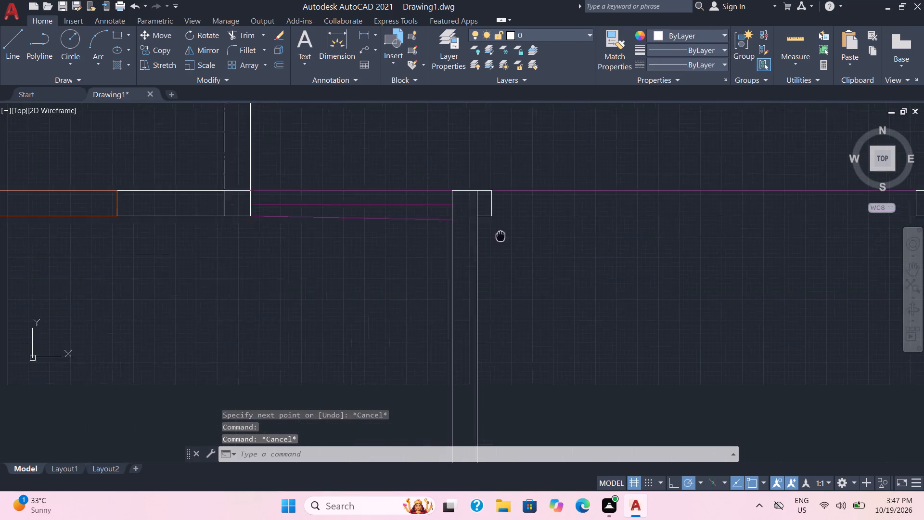
middle_drag(502, 227, 517, 154)
click(22, 58)
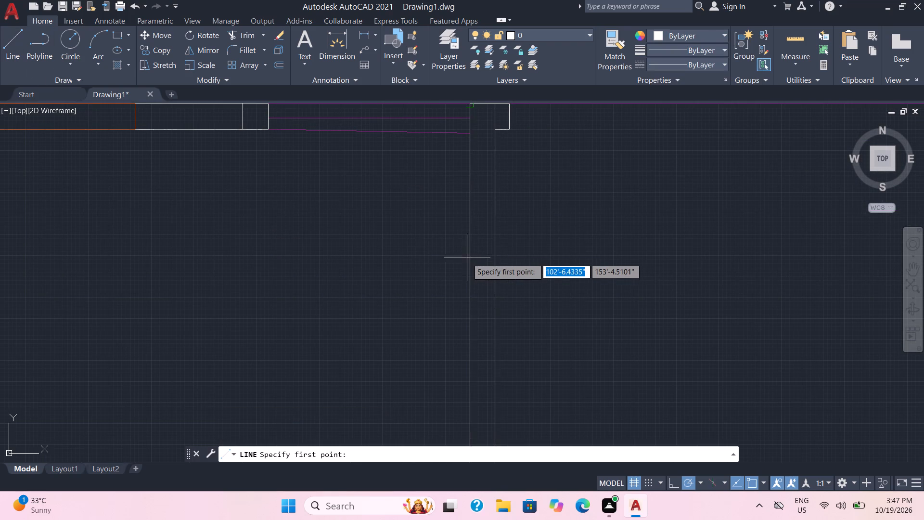
double_click(470, 246)
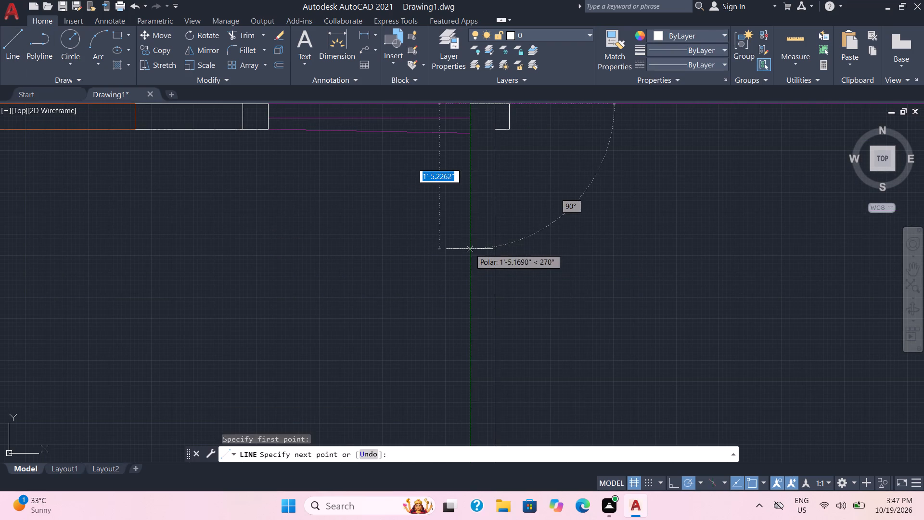
double_click(470, 249)
double_click(494, 250)
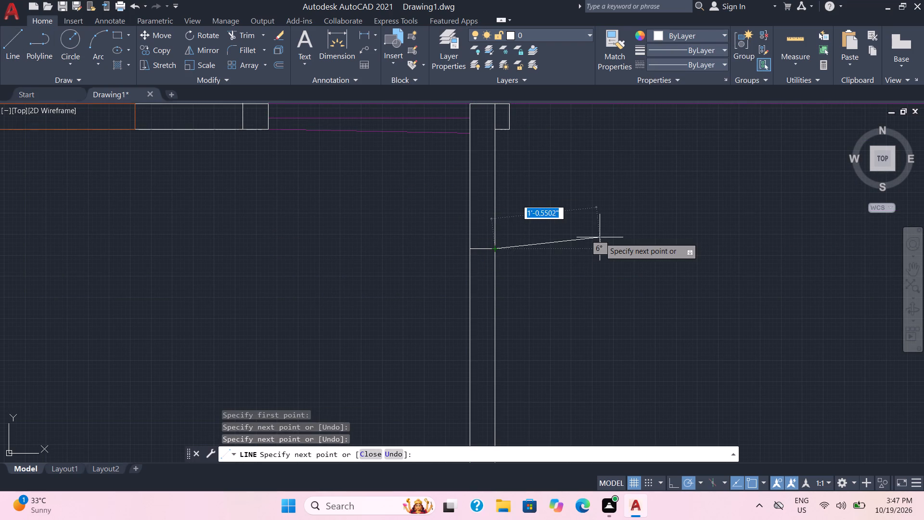
middle_drag(747, 264, 41, 358)
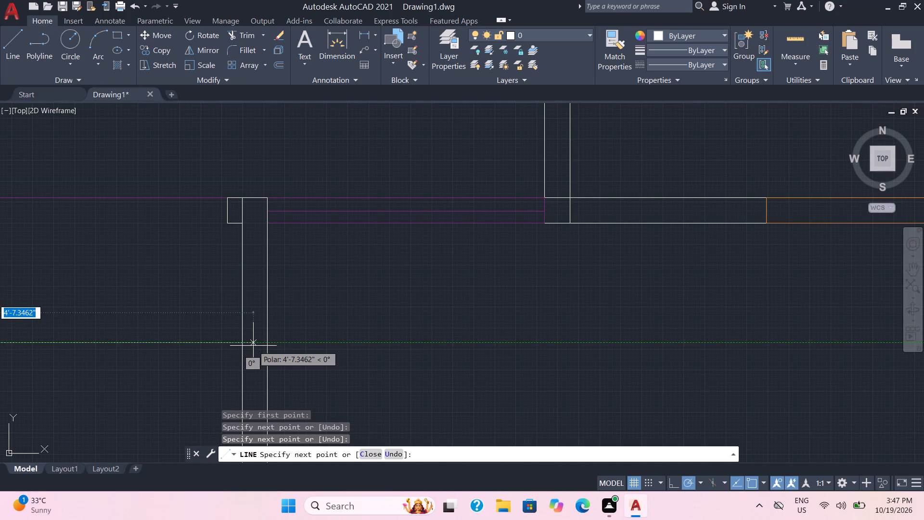
double_click(240, 339)
double_click(264, 339)
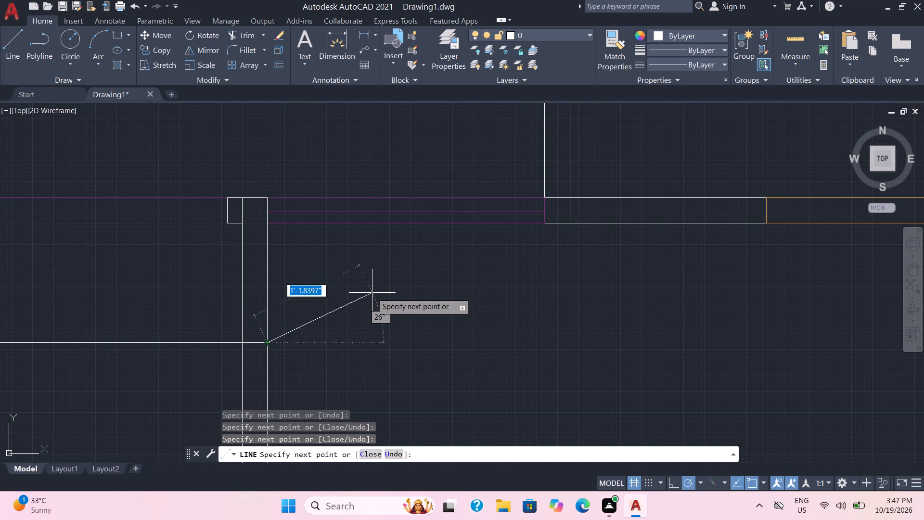
key(Escape)
Trim the cross line's middle part out of the corridor, leaving jamb lines inside the west and east walls.
middle_drag(134, 260, 407, 196)
scroll(407, 196, down, 1)
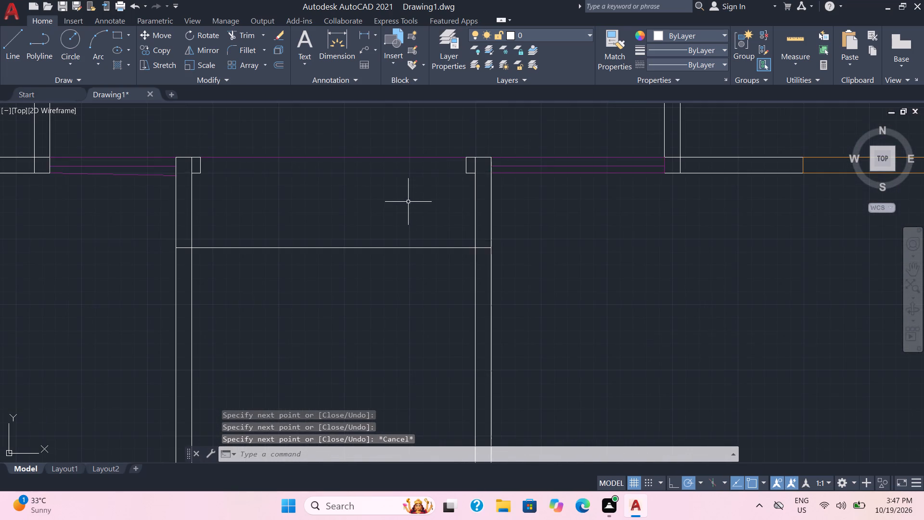
scroll(407, 215, down, 2)
click(247, 33)
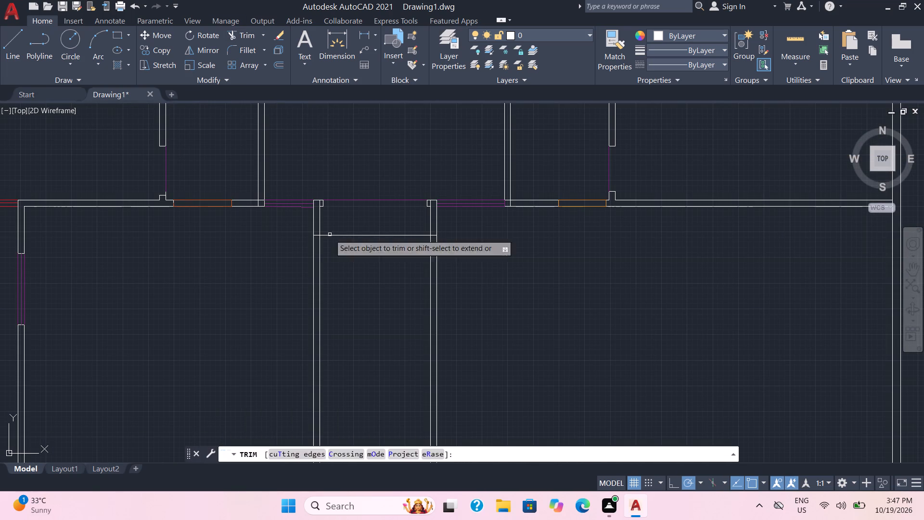
drag(351, 272, 359, 221)
Draw a ByLayer line across both corridor side walls, outer face to outer face, about midway along the corridor's length.
scroll(354, 251, down, 1)
middle_drag(354, 252, 362, 249)
scroll(350, 255, up, 1)
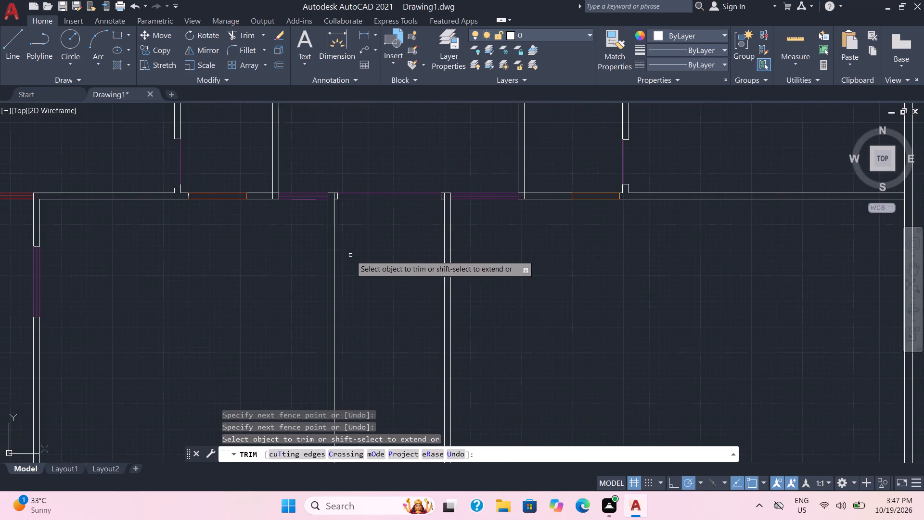
middle_drag(350, 256, 377, 237)
middle_drag(367, 307, 376, 288)
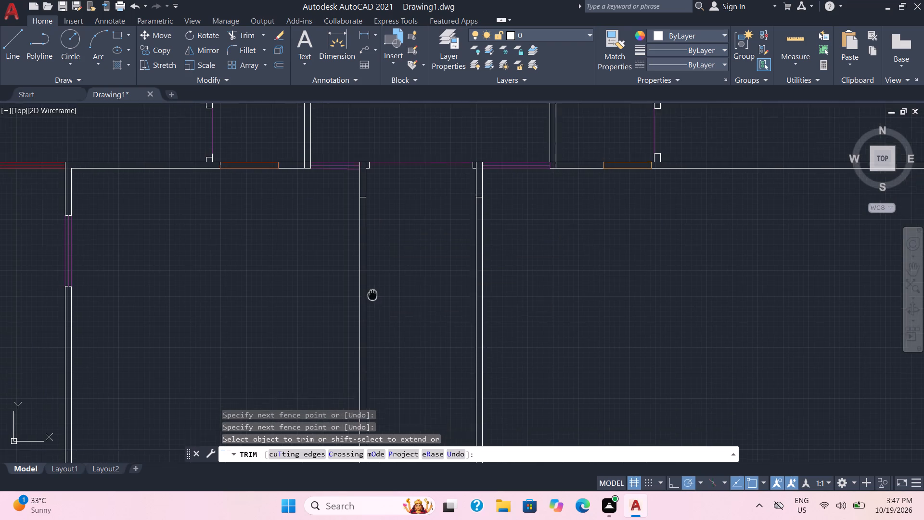
middle_drag(376, 288, 403, 228)
click(17, 52)
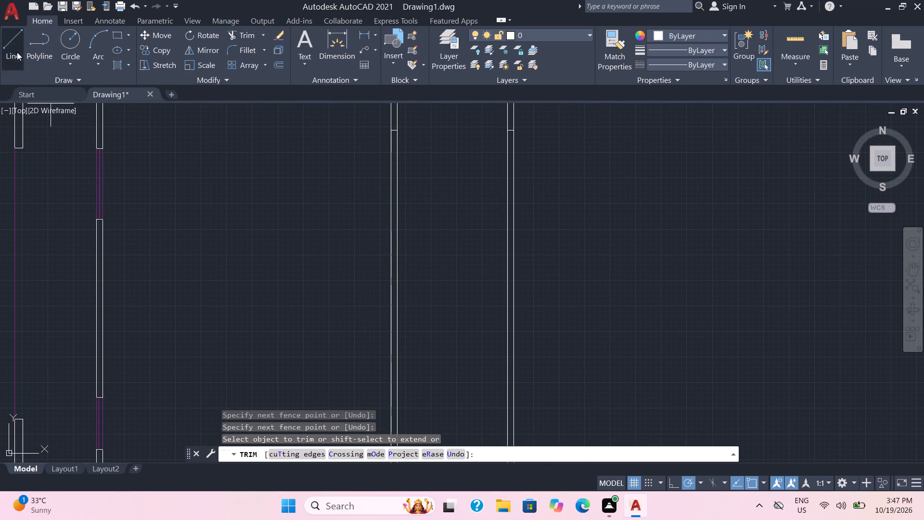
scroll(335, 323, down, 1)
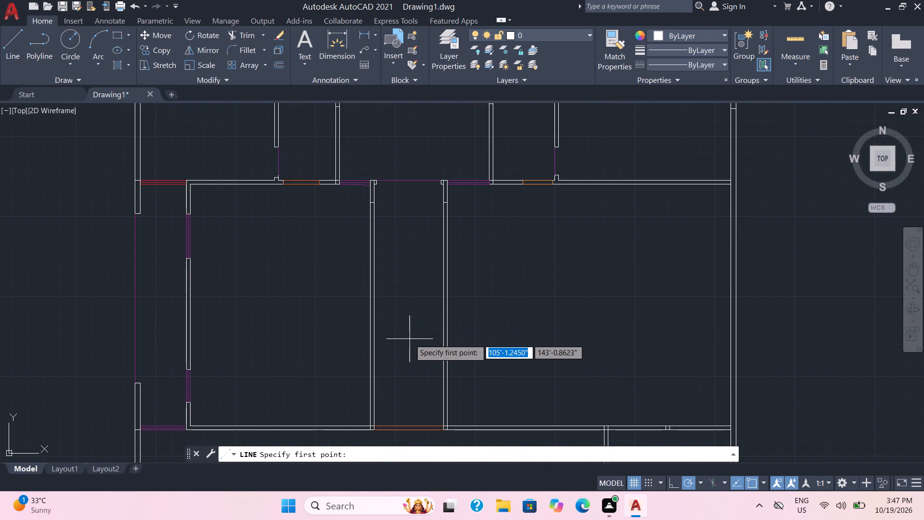
middle_drag(410, 339, 423, 306)
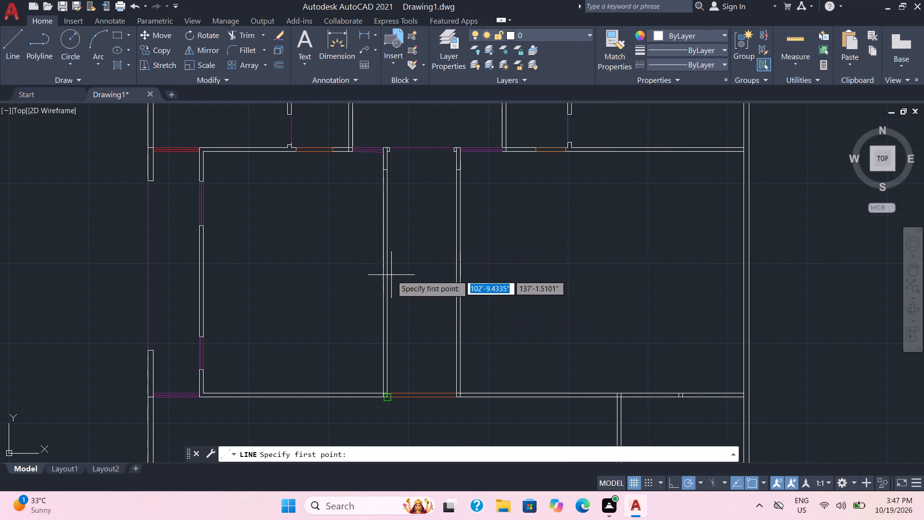
scroll(385, 302, up, 1)
triple_click(381, 277)
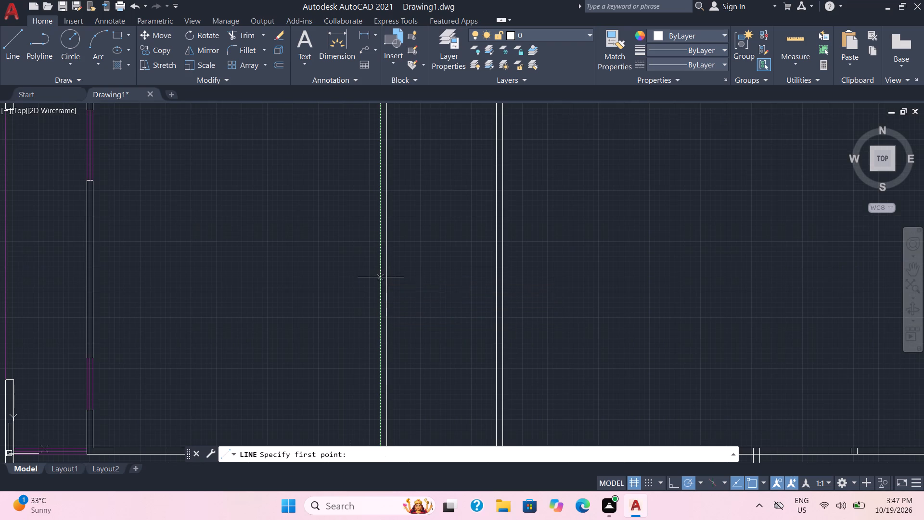
double_click(502, 273)
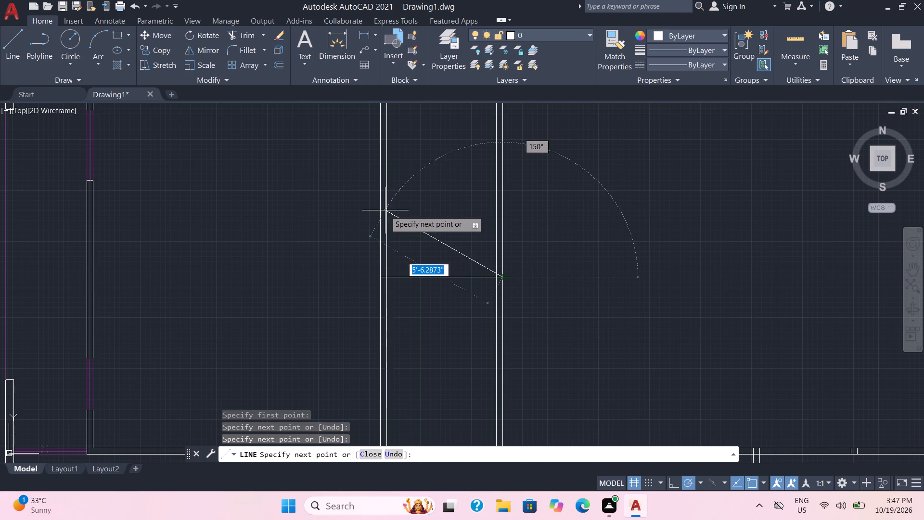
key(Escape)
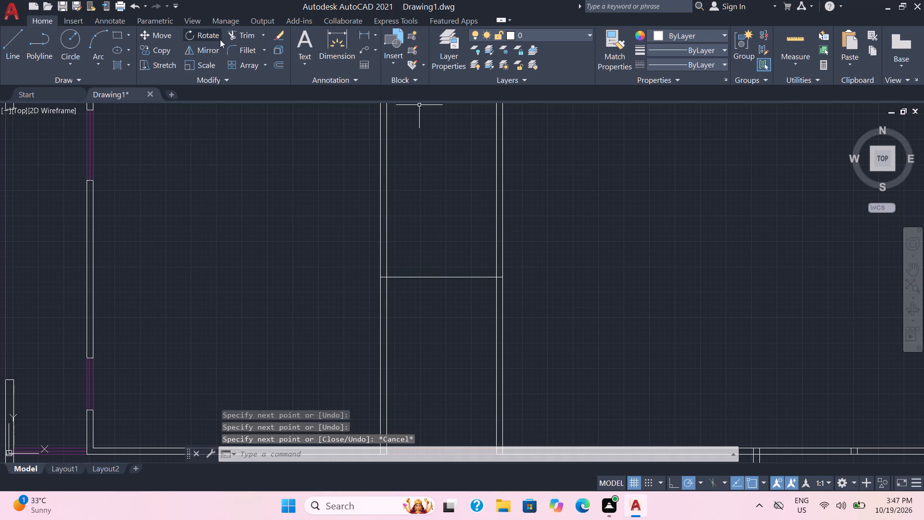
Trim the midway cross line's middle part out of the corridor, leaving jamb lines inside the west and east walls.
click(251, 39)
drag(437, 238, 440, 344)
middle_drag(439, 287, 444, 291)
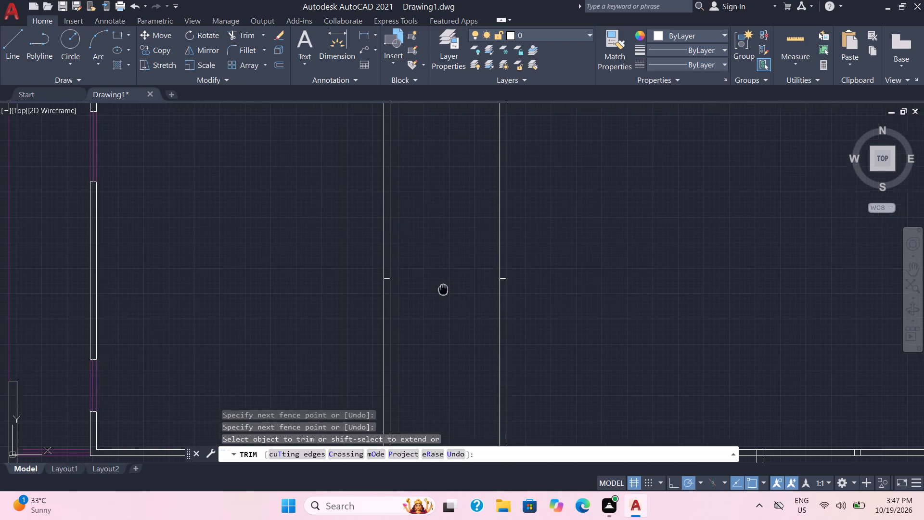
middle_drag(444, 291, 450, 312)
scroll(446, 316, down, 1)
scroll(446, 312, up, 1)
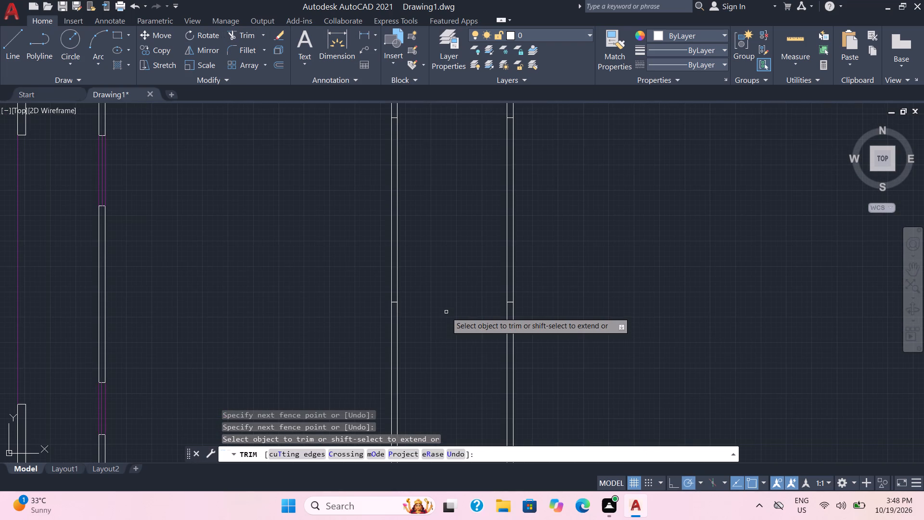
middle_drag(446, 312, 449, 345)
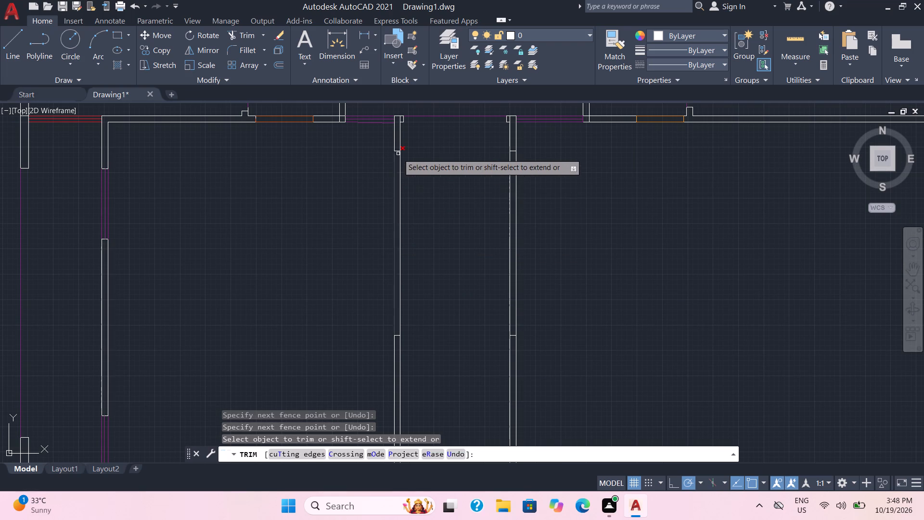
key(Escape)
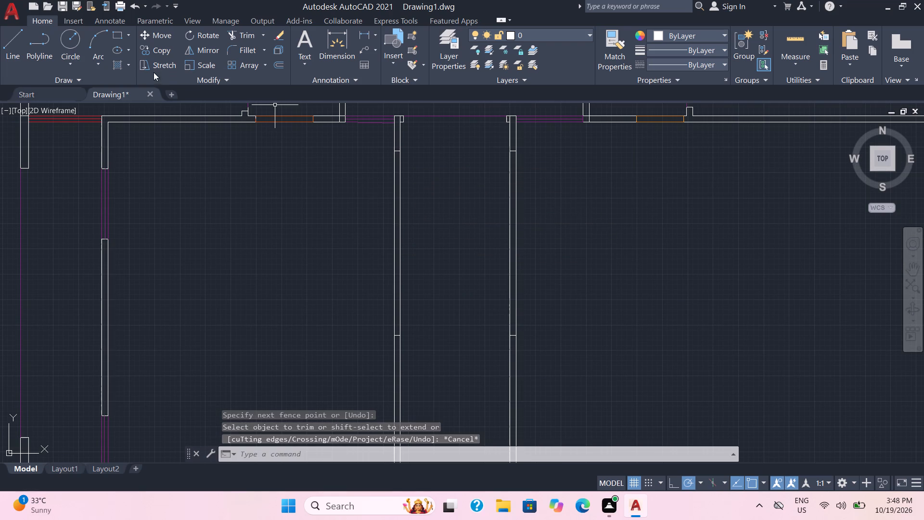
Draw a line across both corridor side walls, outer face to outer face, about 2'-8" south of the midway jamb lines.
click(14, 44)
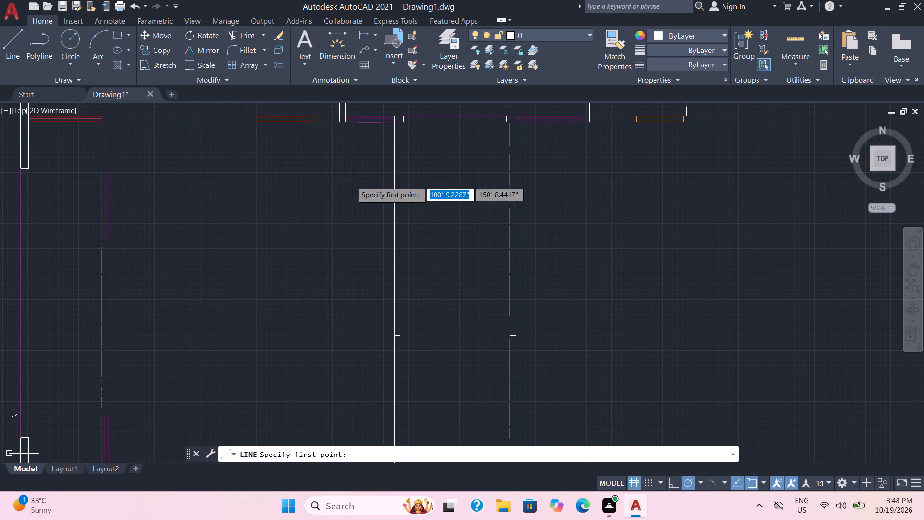
scroll(418, 273, down, 2)
middle_drag(419, 275, 414, 239)
scroll(414, 239, up, 1)
scroll(420, 289, up, 1)
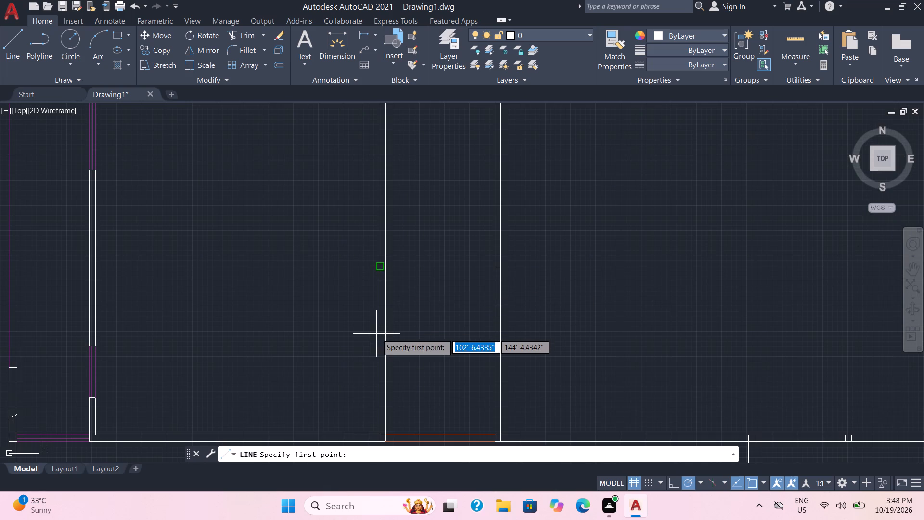
scroll(383, 332, up, 1)
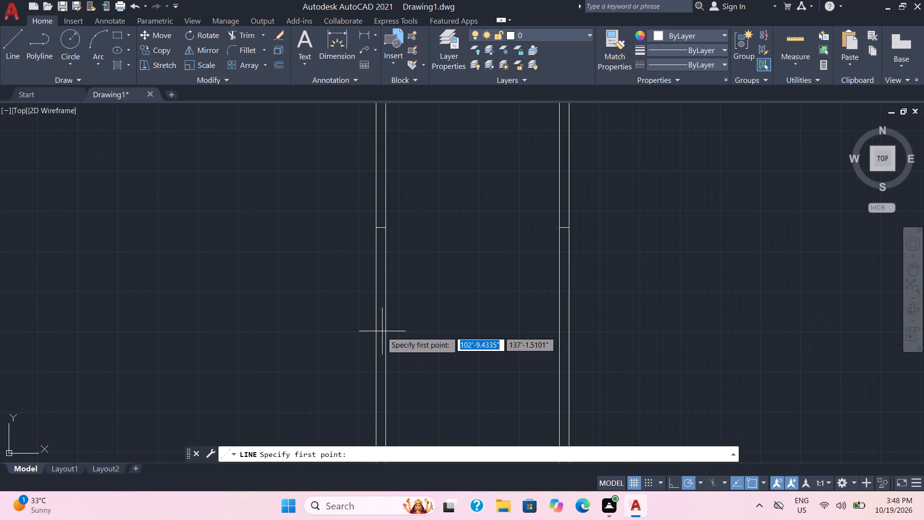
triple_click(375, 332)
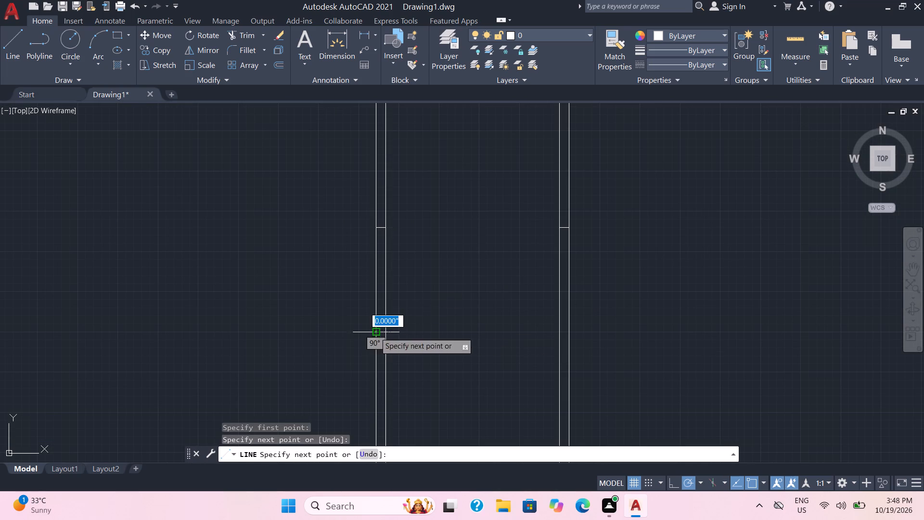
double_click(571, 335)
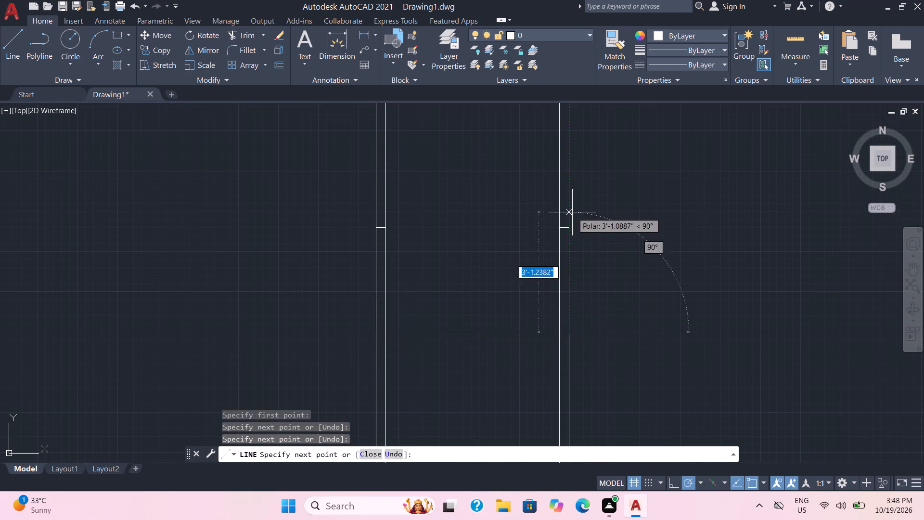
key(Escape)
Trim the southern cross line's middle part out of the corridor, keeping only the pieces inside the two side walls.
click(248, 34)
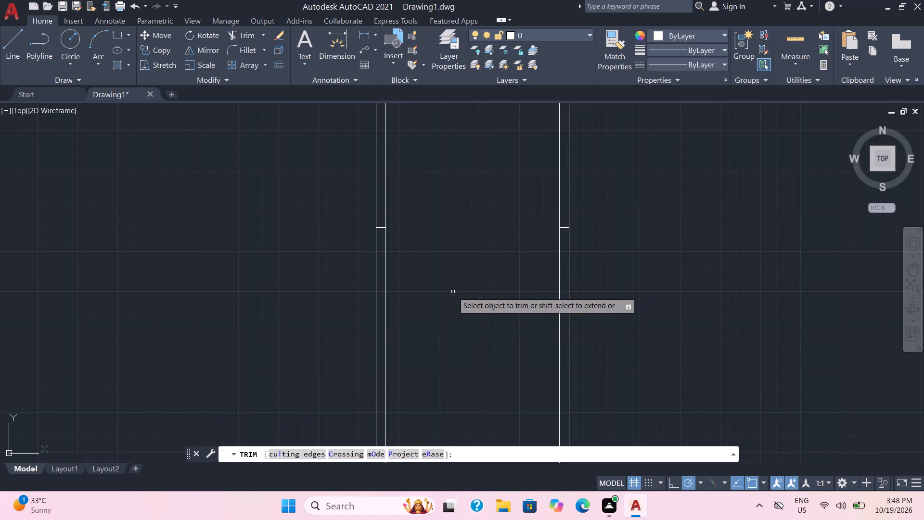
drag(462, 317, 468, 365)
scroll(467, 302, down, 2)
middle_drag(462, 283, 466, 338)
key(Escape)
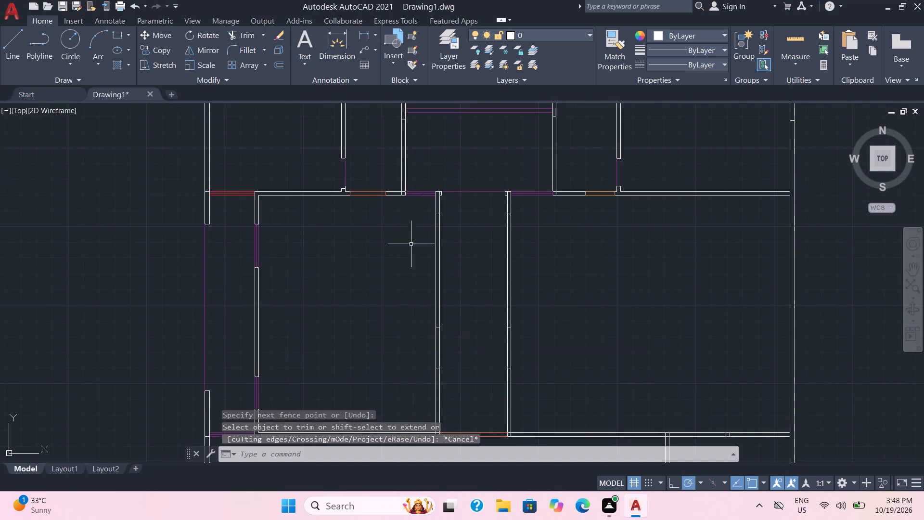
Draw a line across both corridor side walls, outer face to outer face, about 3'-5" south of the north wall's outer face.
scroll(434, 237, up, 1)
middle_drag(479, 313, 501, 179)
scroll(479, 313, up, 1)
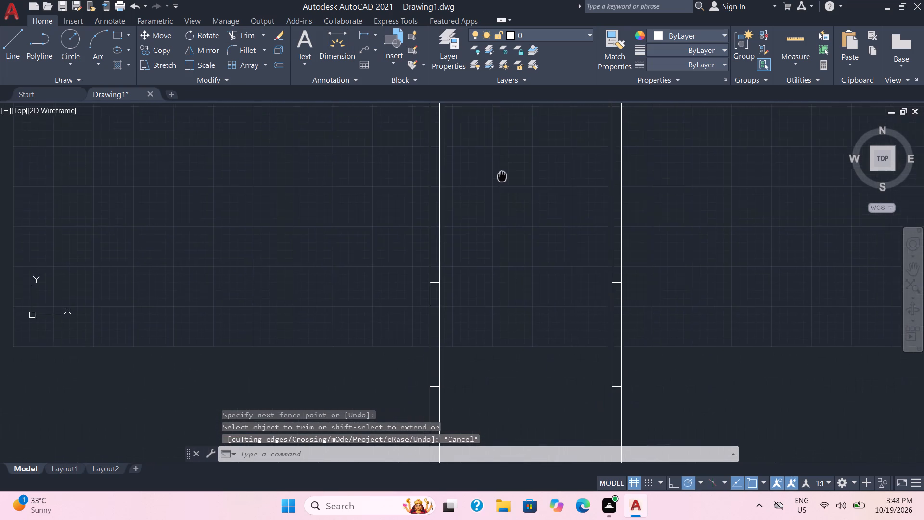
middle_drag(501, 179, 504, 330)
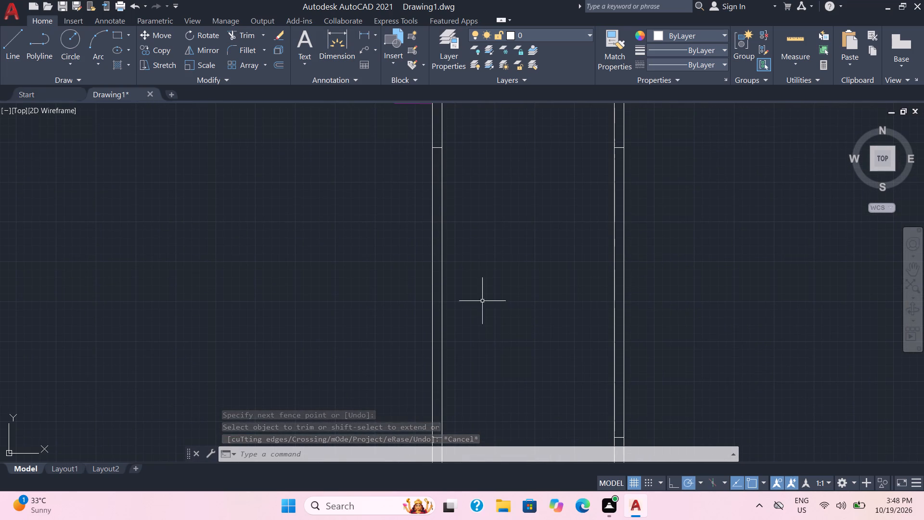
middle_drag(518, 231, 493, 202)
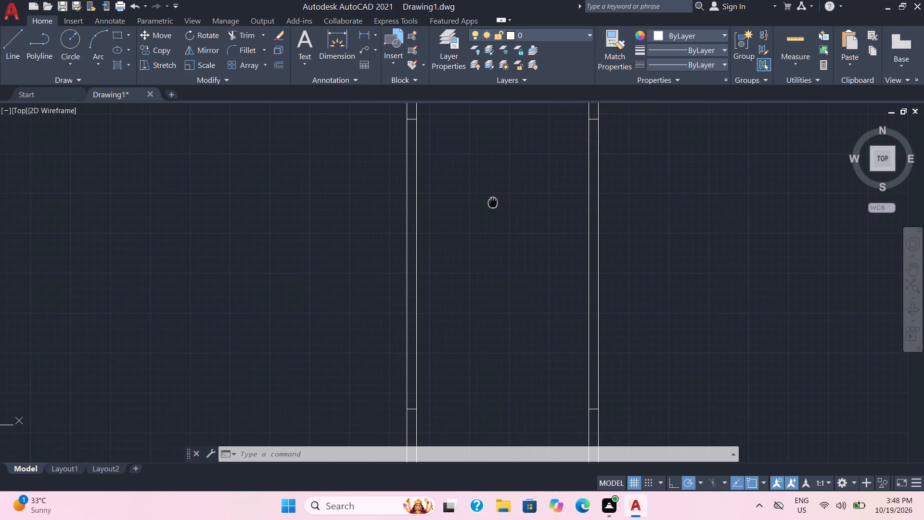
middle_drag(493, 202, 493, 199)
click(16, 39)
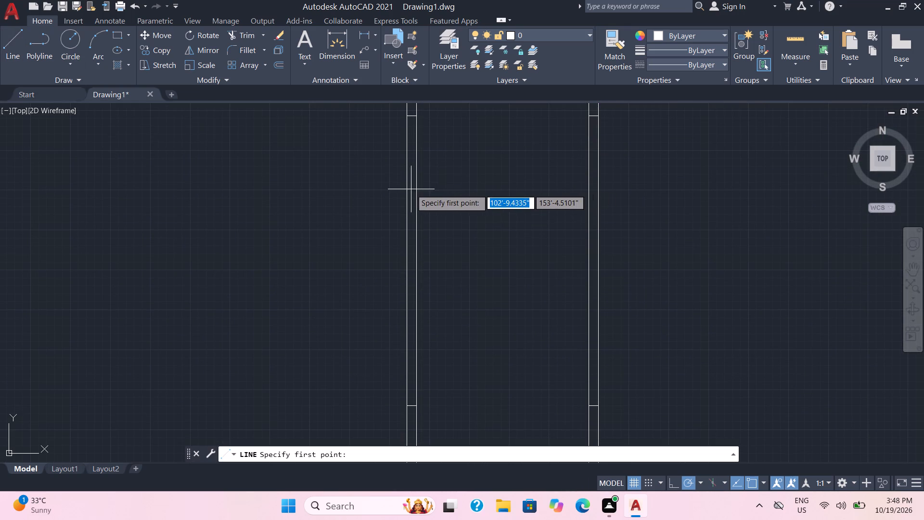
double_click(407, 182)
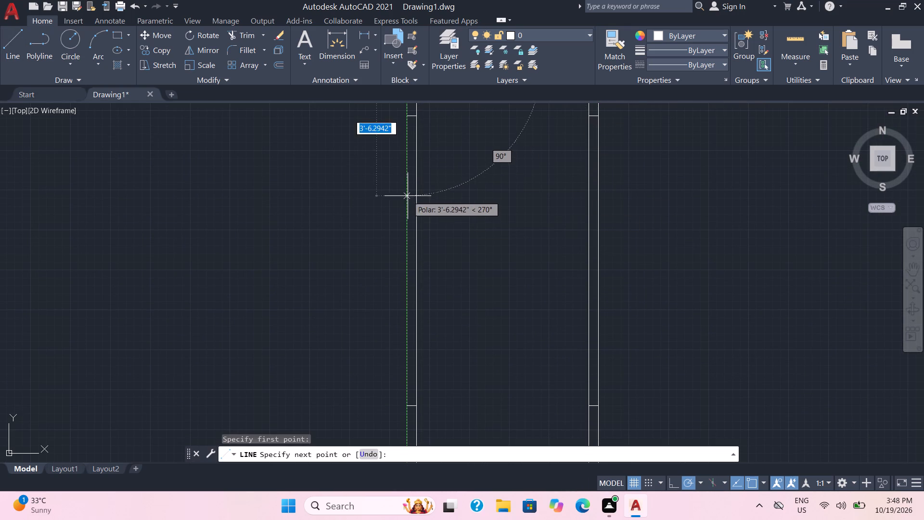
double_click(404, 193)
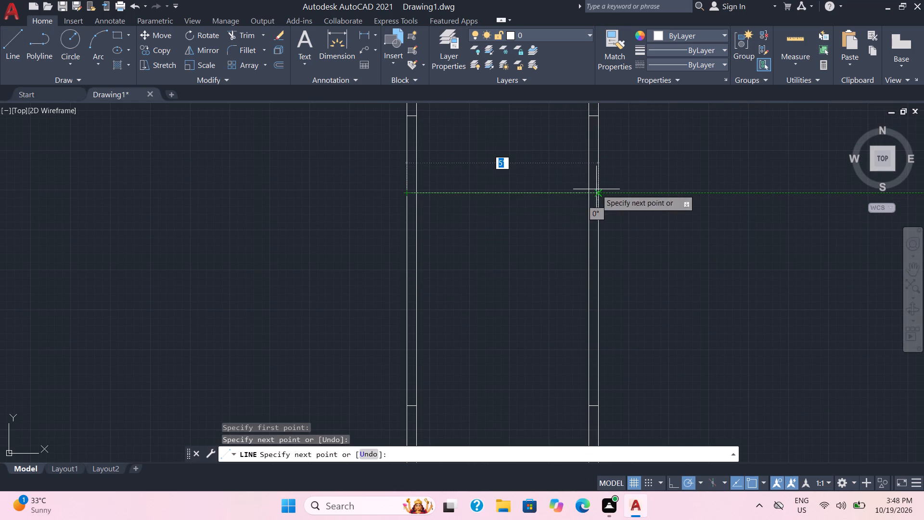
double_click(596, 189)
key(Escape)
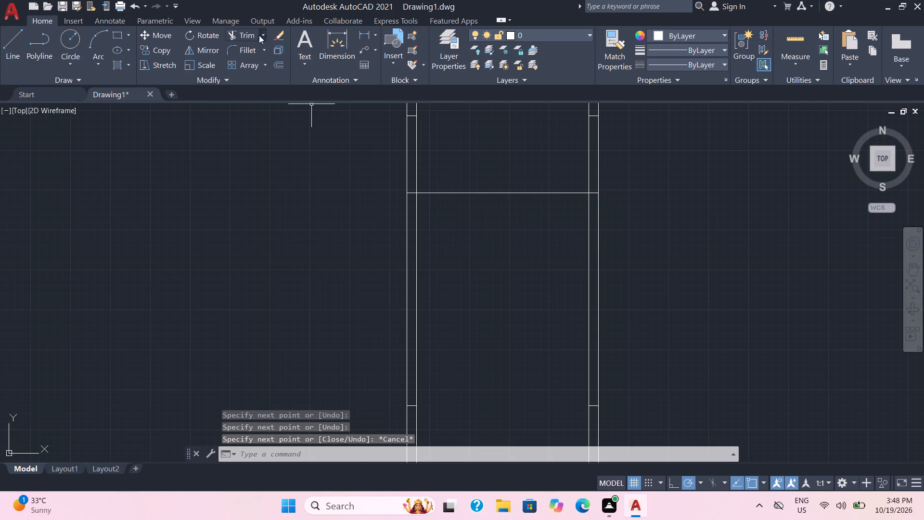
Trim the new northern cross line's middle part out of the corridor, leaving jamb lines inside both side walls.
click(247, 36)
drag(459, 173, 478, 258)
Draw a lengthwise line about 5'-5" long inside the corridor's west wall, from the second jamb line from the north to the midway one.
scroll(495, 215, down, 2)
middle_drag(495, 221, 500, 287)
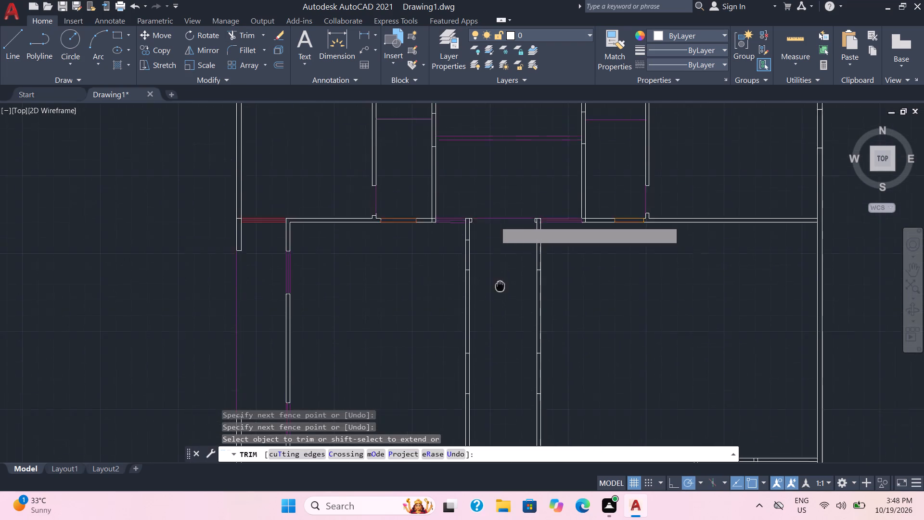
middle_drag(500, 287, 482, 227)
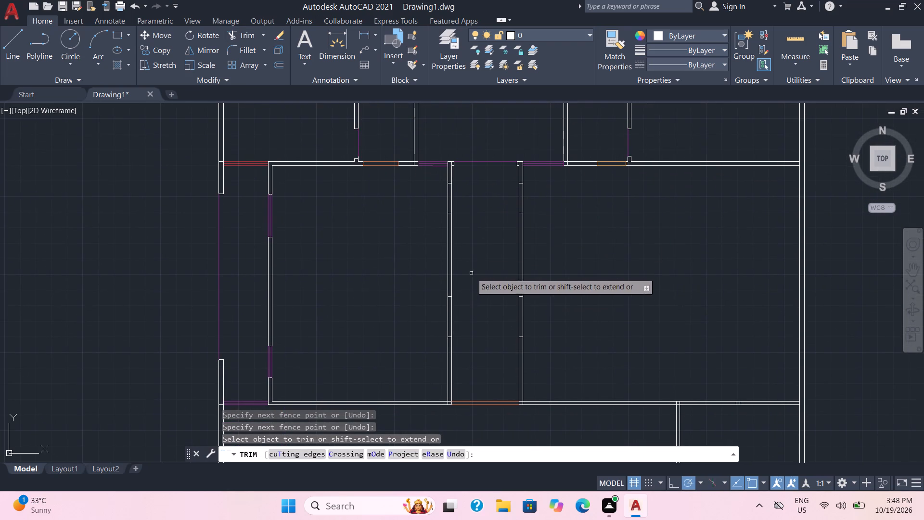
scroll(459, 267, up, 2)
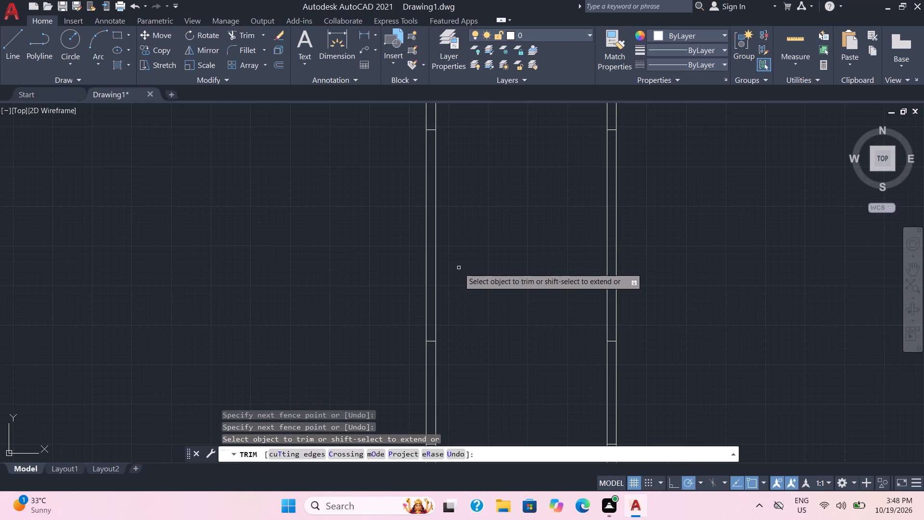
click(12, 42)
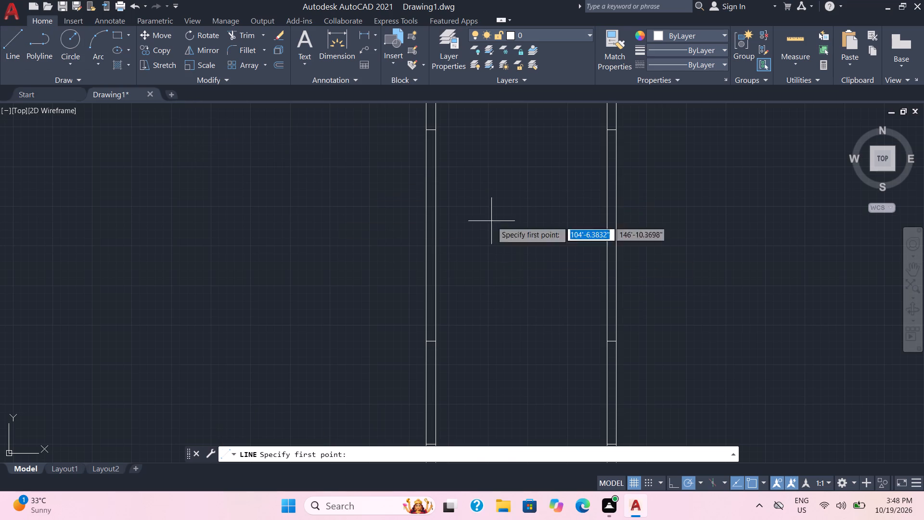
scroll(431, 131, up, 3)
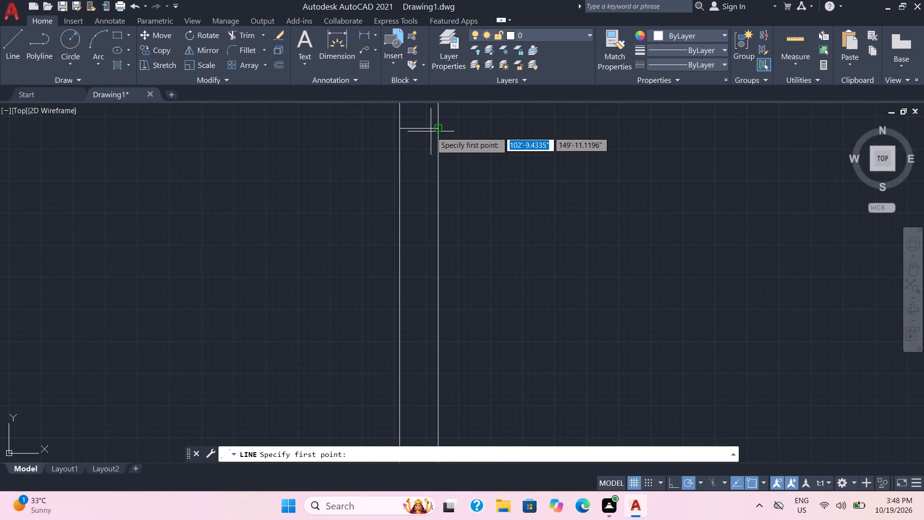
triple_click(423, 128)
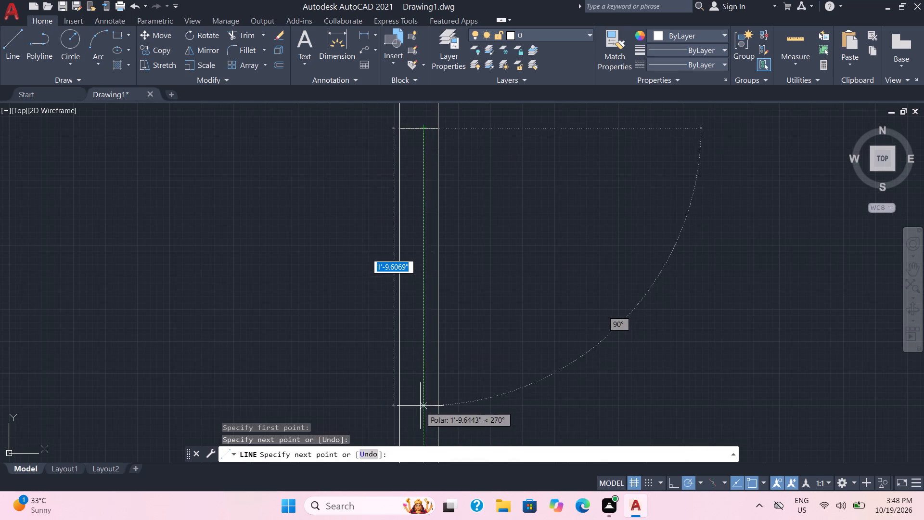
middle_drag(420, 406, 425, 275)
scroll(420, 406, down, 1)
scroll(425, 336, down, 2)
middle_drag(427, 359, 432, 251)
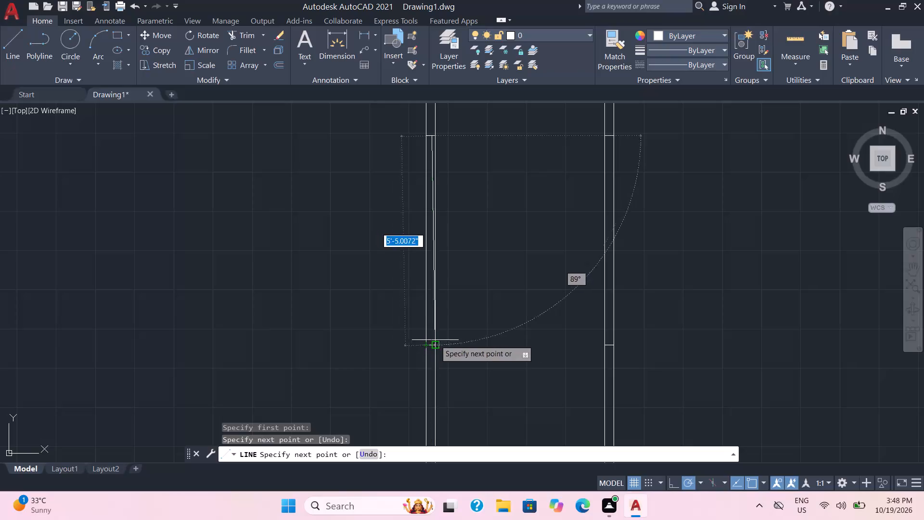
scroll(430, 344, up, 2)
double_click(426, 346)
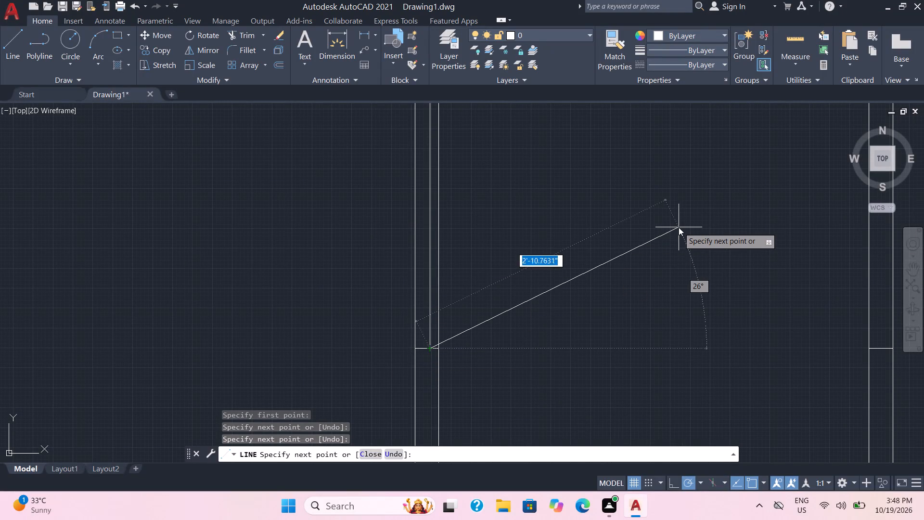
key(grave)
key(Escape)
middle_drag(679, 235, 526, 317)
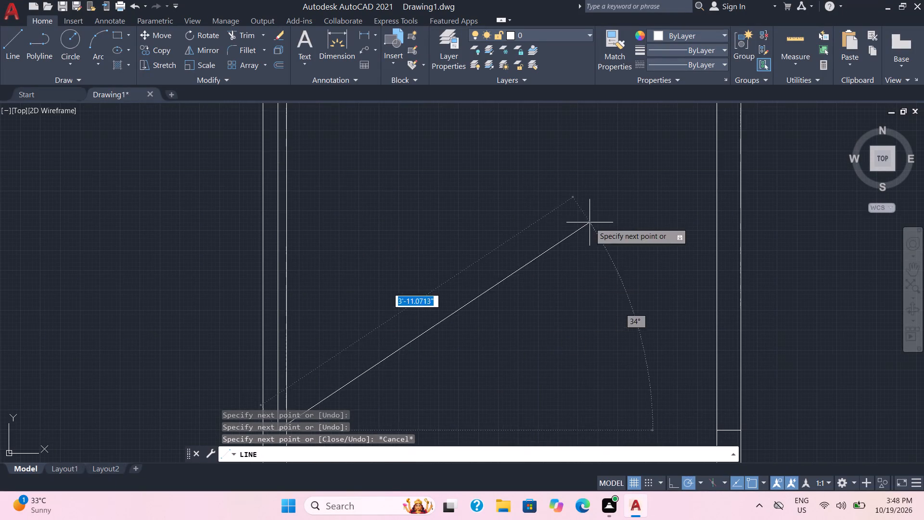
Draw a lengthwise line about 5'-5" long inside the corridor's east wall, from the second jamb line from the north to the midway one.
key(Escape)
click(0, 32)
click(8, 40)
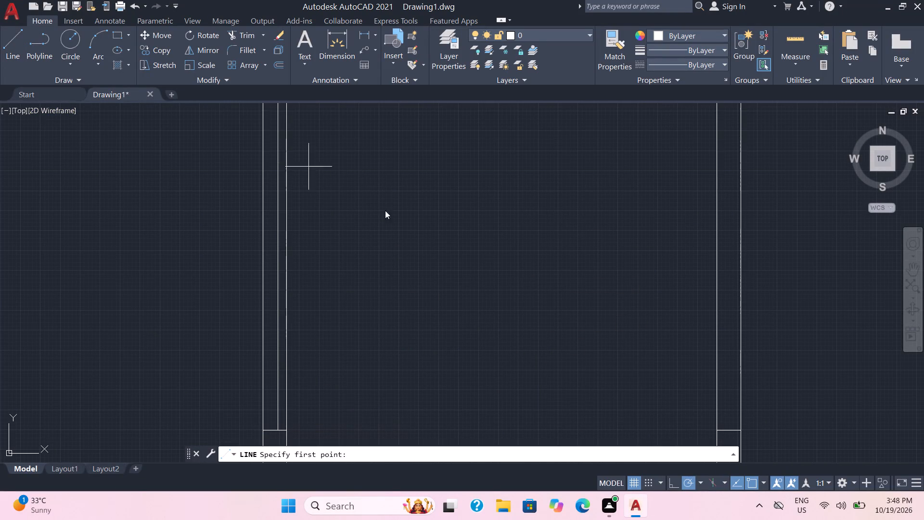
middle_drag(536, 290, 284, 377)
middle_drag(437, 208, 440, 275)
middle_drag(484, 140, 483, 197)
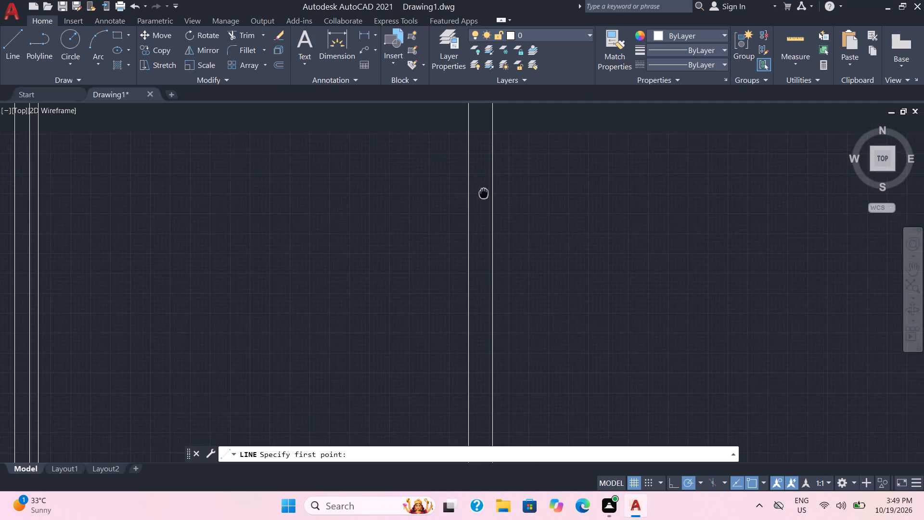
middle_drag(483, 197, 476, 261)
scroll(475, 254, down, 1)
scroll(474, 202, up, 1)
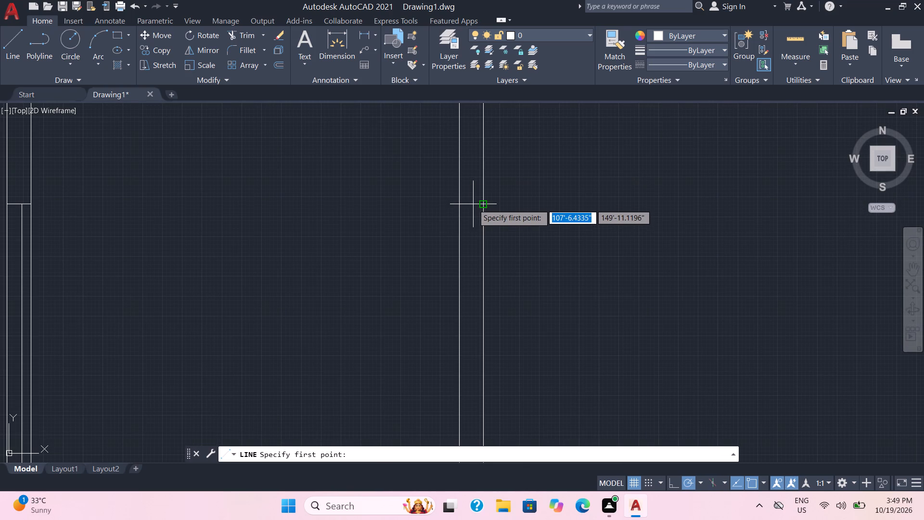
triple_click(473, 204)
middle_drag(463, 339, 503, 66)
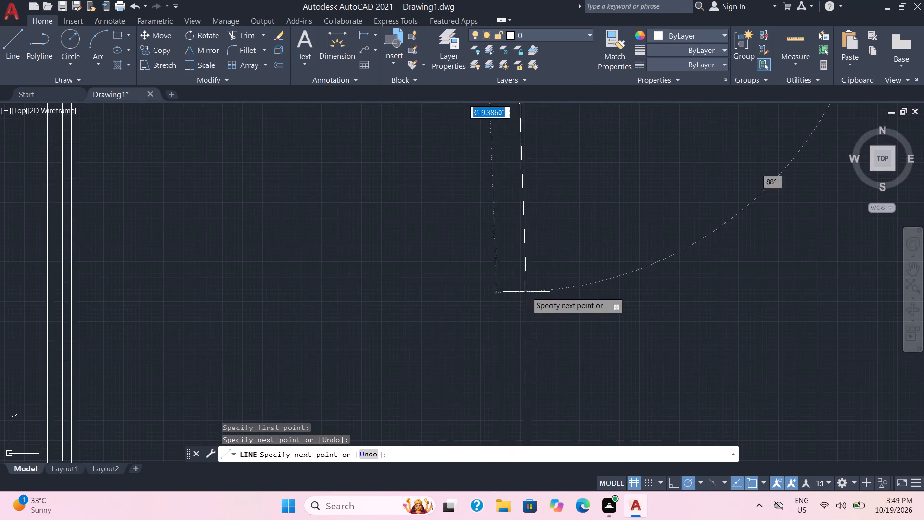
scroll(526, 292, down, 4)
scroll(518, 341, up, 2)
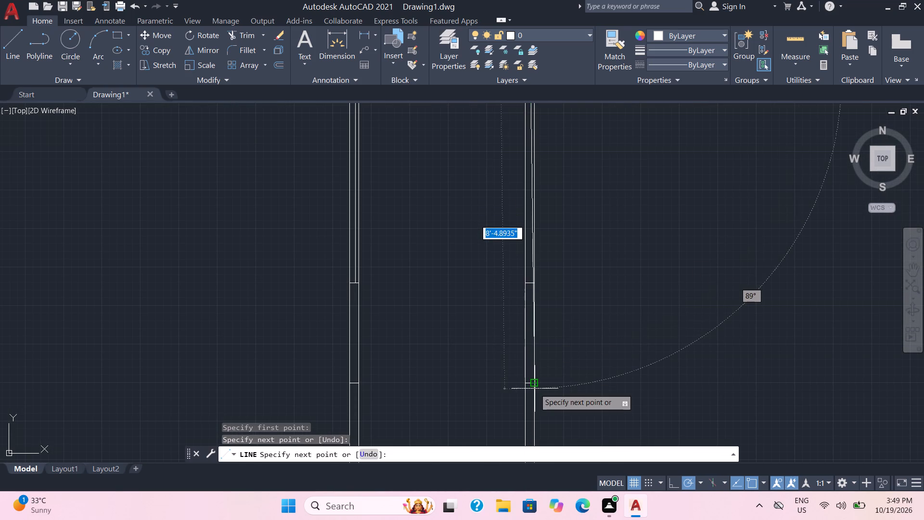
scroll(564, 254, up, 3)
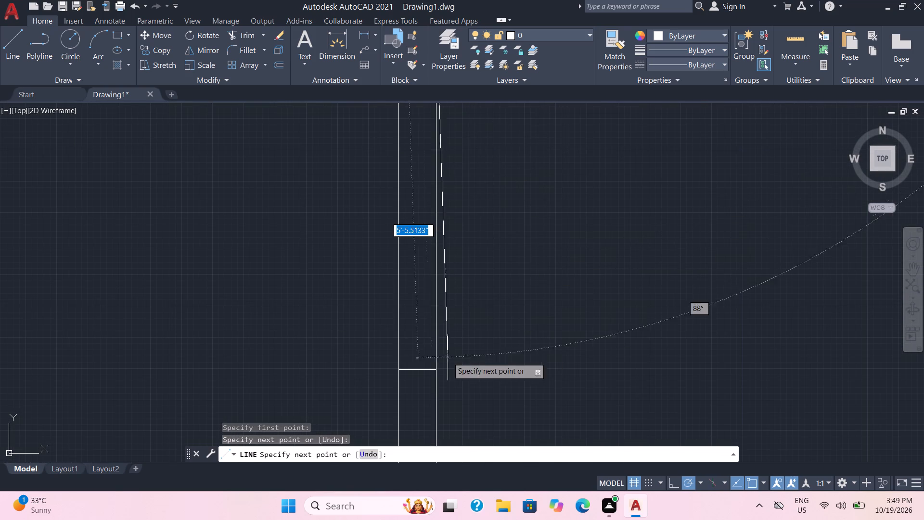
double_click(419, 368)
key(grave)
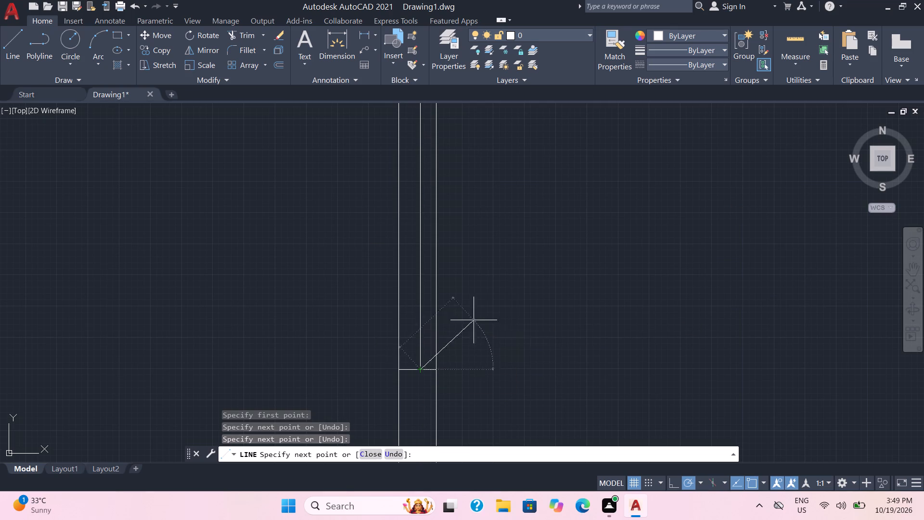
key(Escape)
Set the current object colour to purple 147,39,143.
scroll(537, 258, down, 3)
middle_drag(482, 245, 533, 370)
click(690, 35)
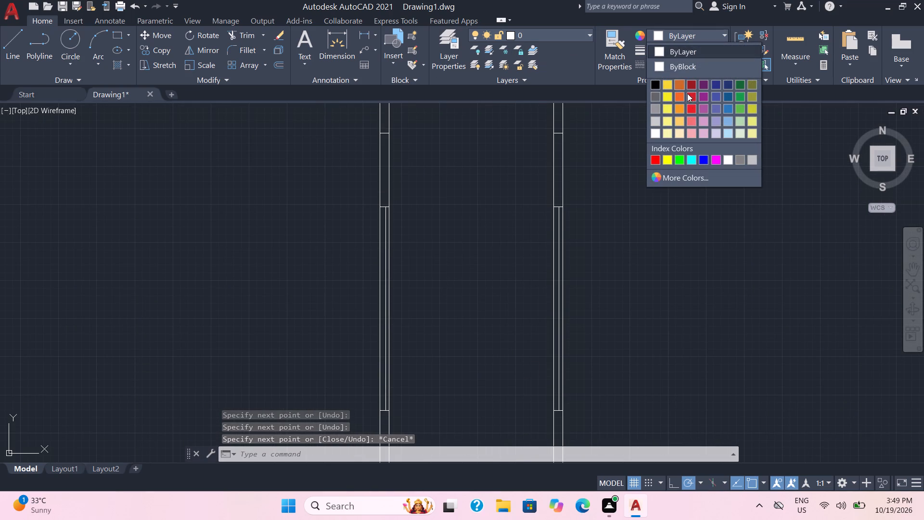
click(698, 96)
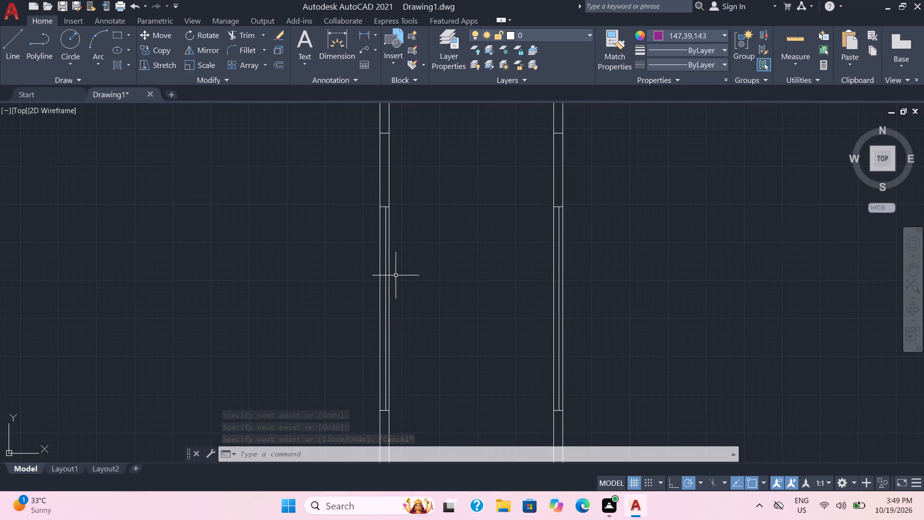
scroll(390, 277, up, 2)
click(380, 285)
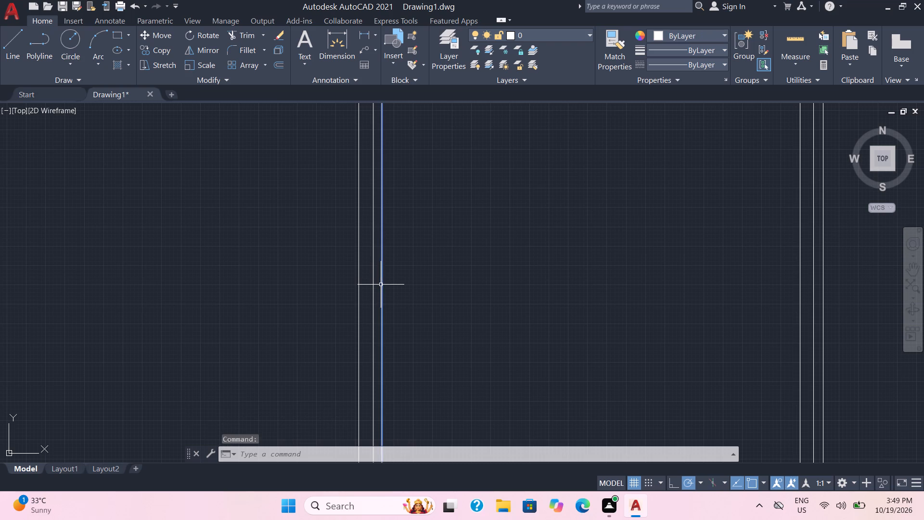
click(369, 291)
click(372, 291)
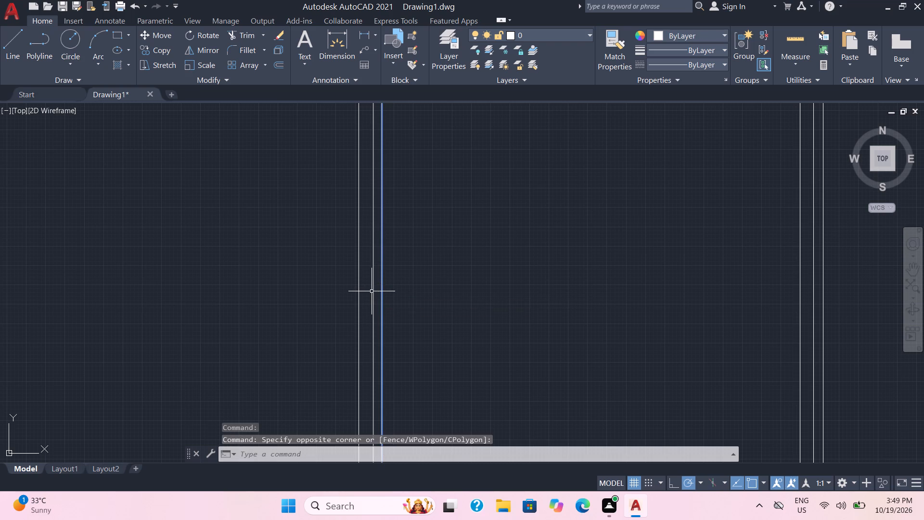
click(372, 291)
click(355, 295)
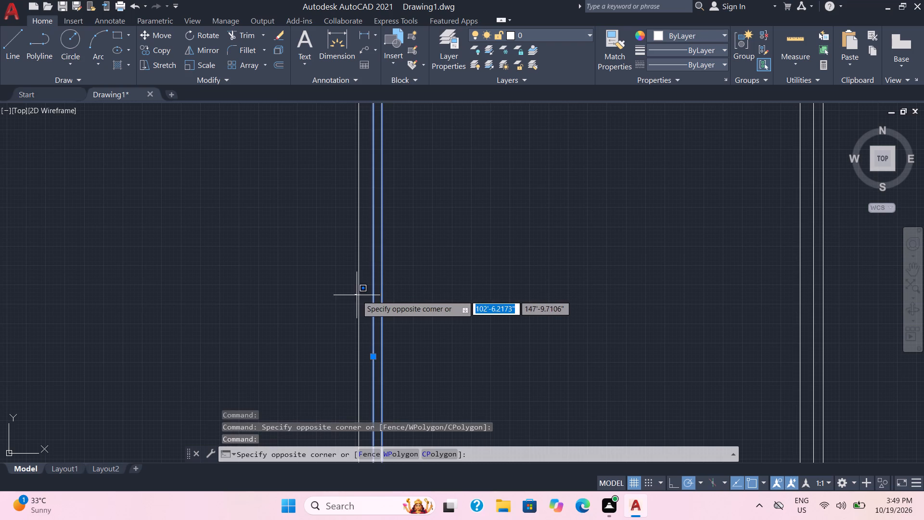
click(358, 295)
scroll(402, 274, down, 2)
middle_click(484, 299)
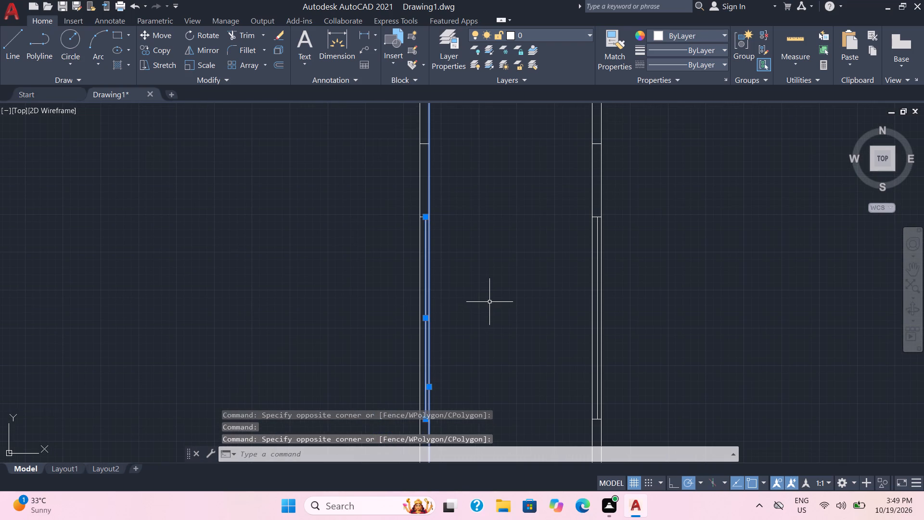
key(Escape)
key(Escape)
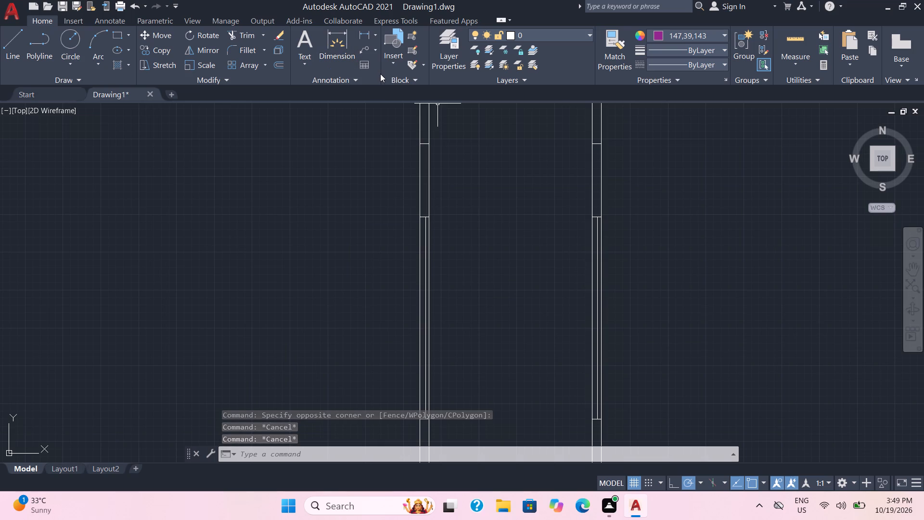
Trim all wall and lengthwise lines of both corridor side walls between the second jamb lines from the north and the midway ones.
scroll(438, 85, down, 1)
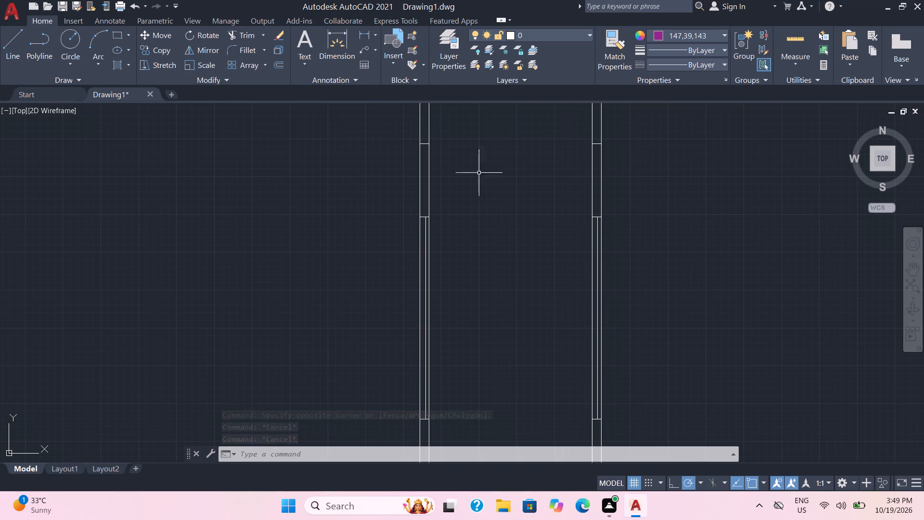
click(241, 37)
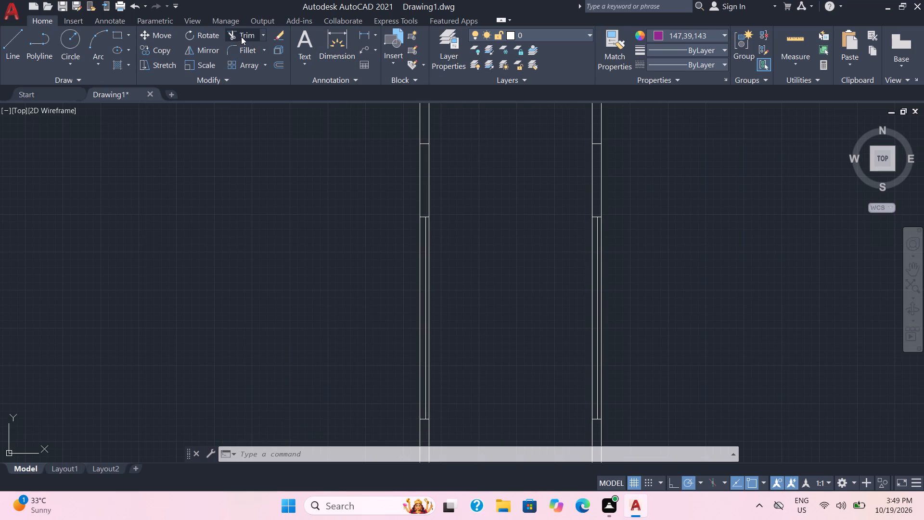
drag(331, 346, 857, 338)
Trim the outer face lines of both corridor side walls between their southernmost jamb lines and the south wall.
scroll(643, 312, down, 1)
middle_drag(643, 312, 642, 312)
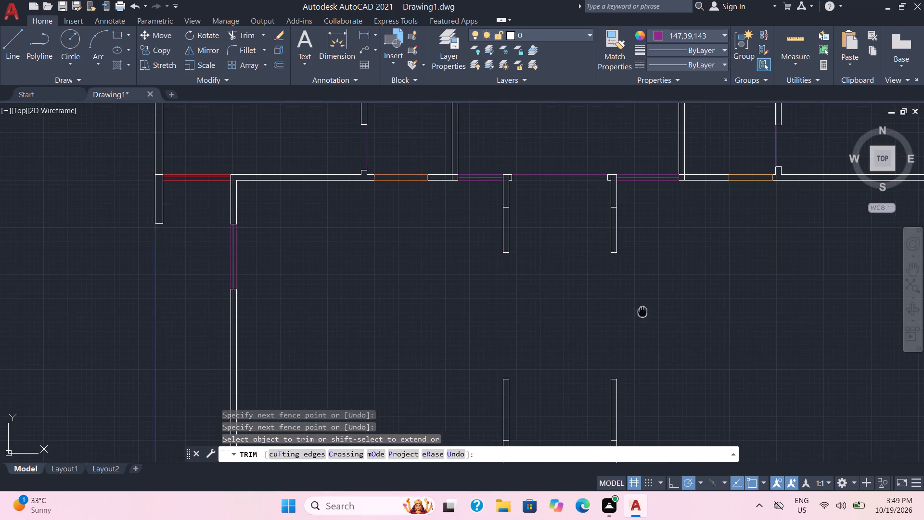
middle_drag(642, 312, 582, 241)
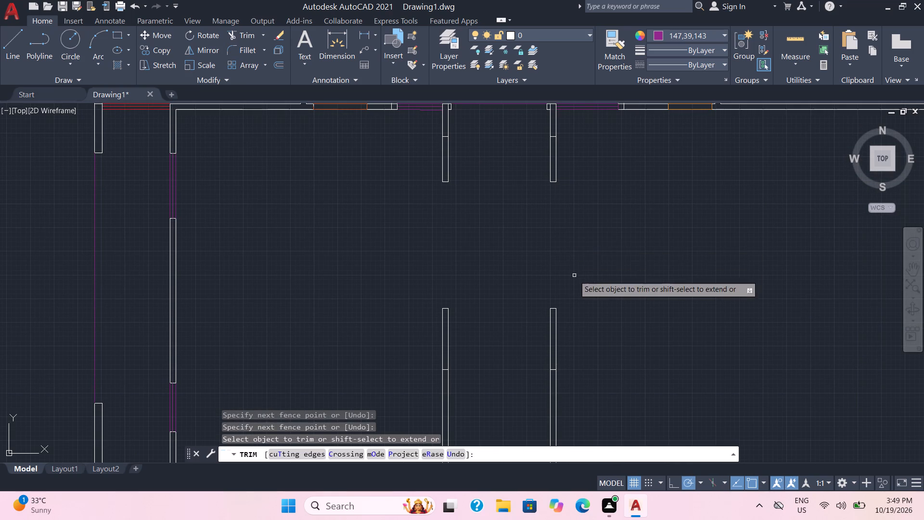
middle_drag(572, 282, 634, 190)
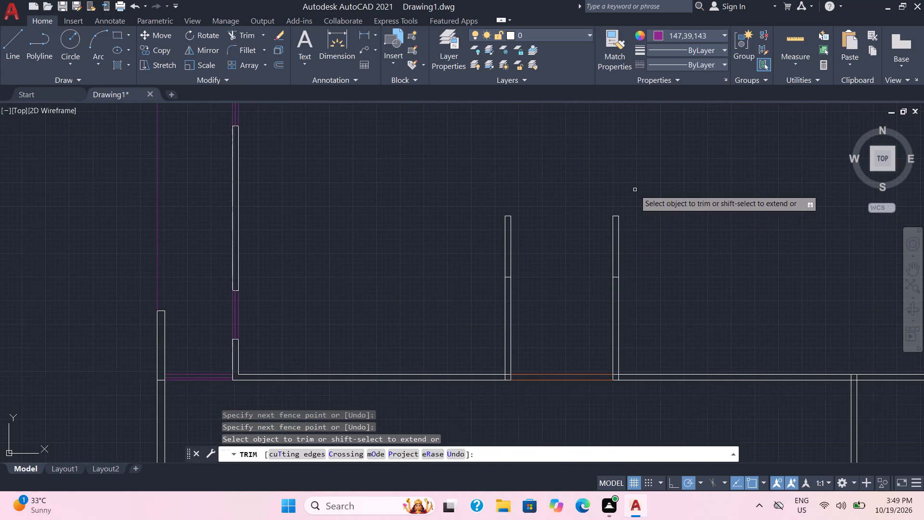
click(504, 337)
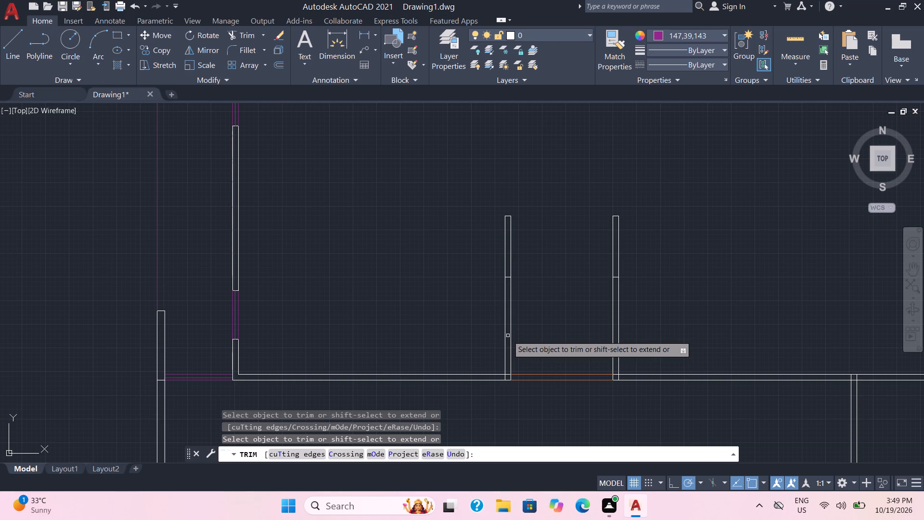
drag(507, 338, 504, 343)
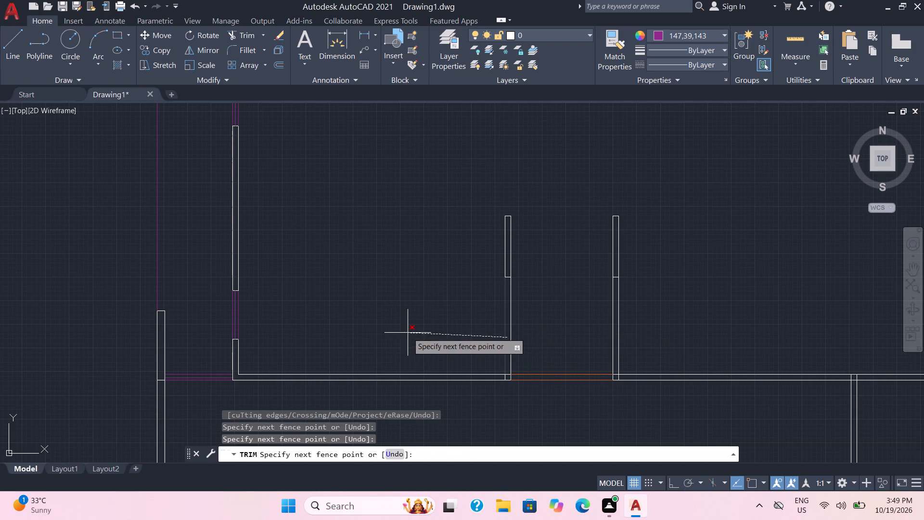
click(469, 328)
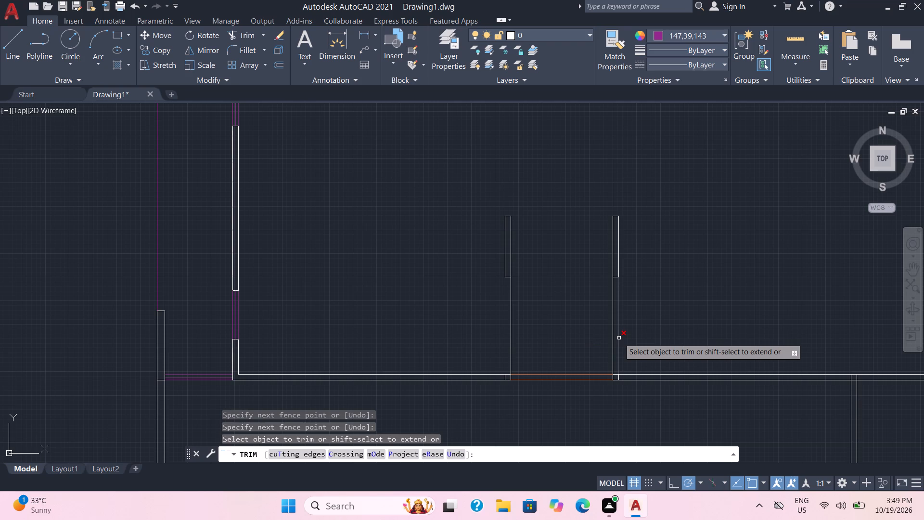
click(619, 338)
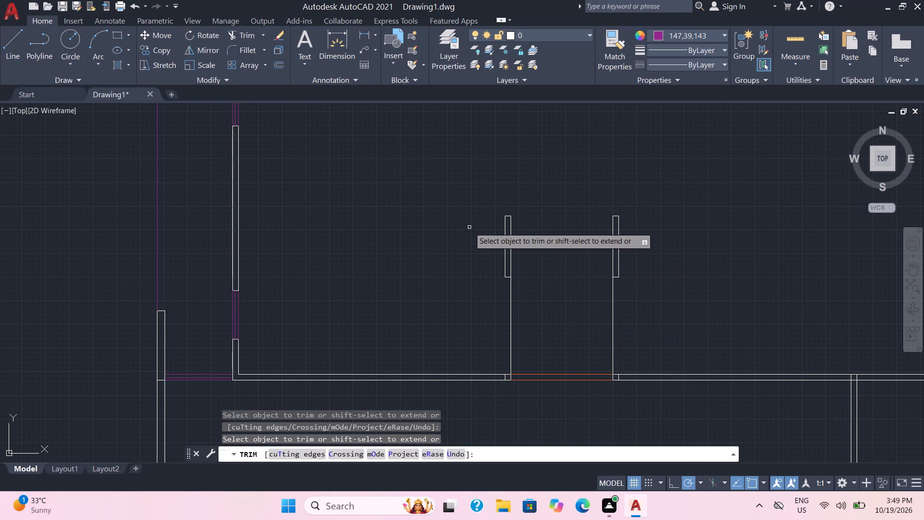
key(Escape)
key(Escape)
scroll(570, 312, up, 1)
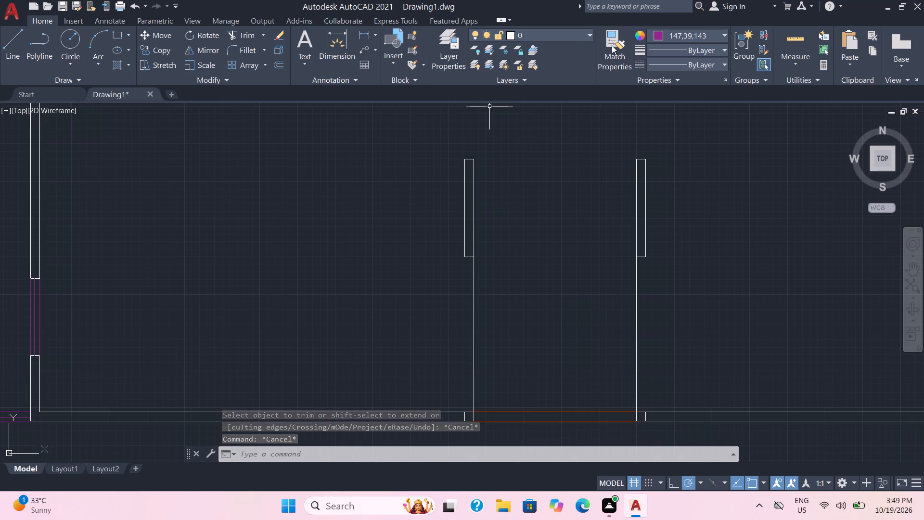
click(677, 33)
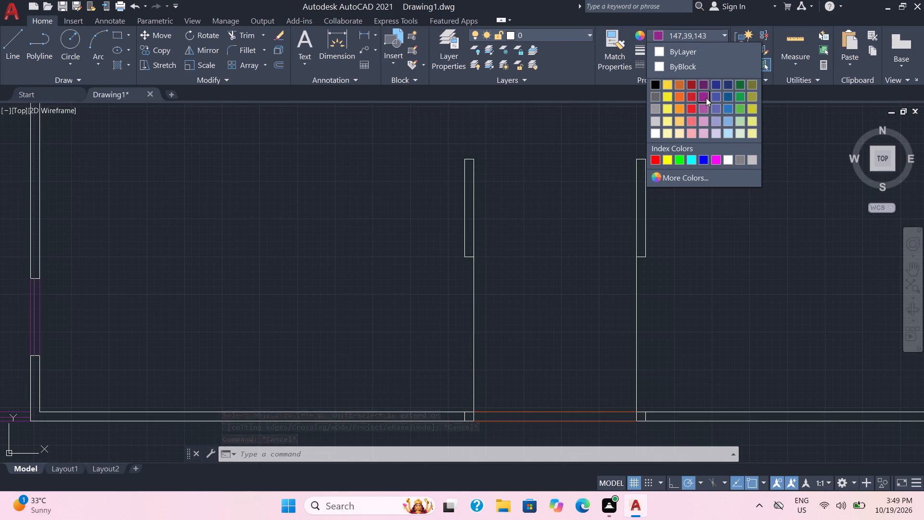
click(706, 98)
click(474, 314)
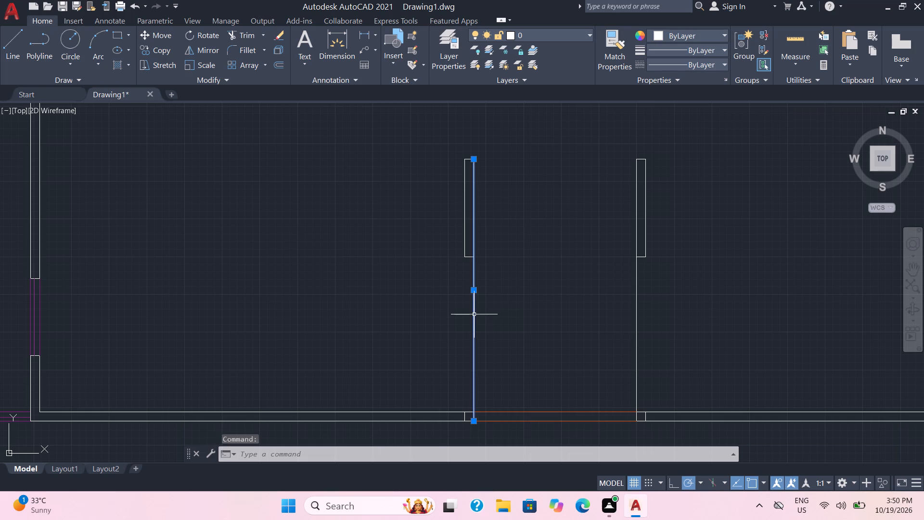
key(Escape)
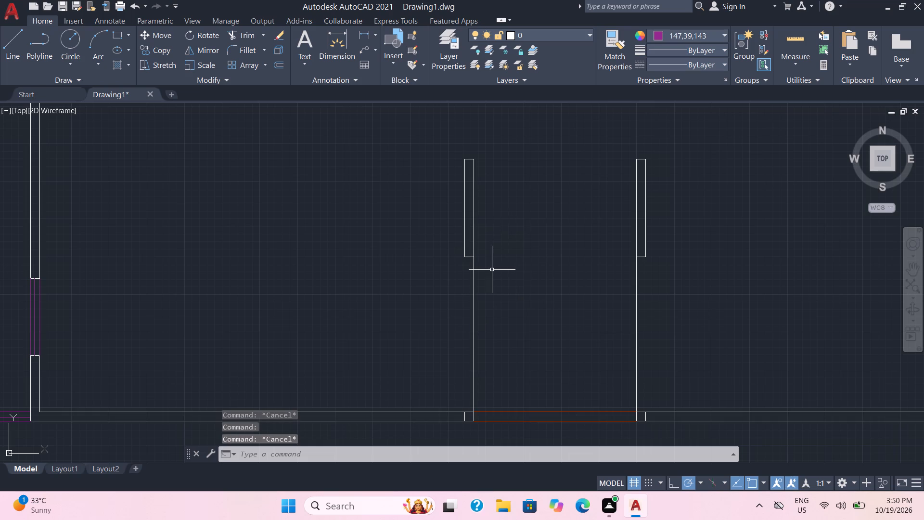
Trim the remaining inner face lines of both corridor side walls between their southernmost jamb lines and the south wall.
click(241, 36)
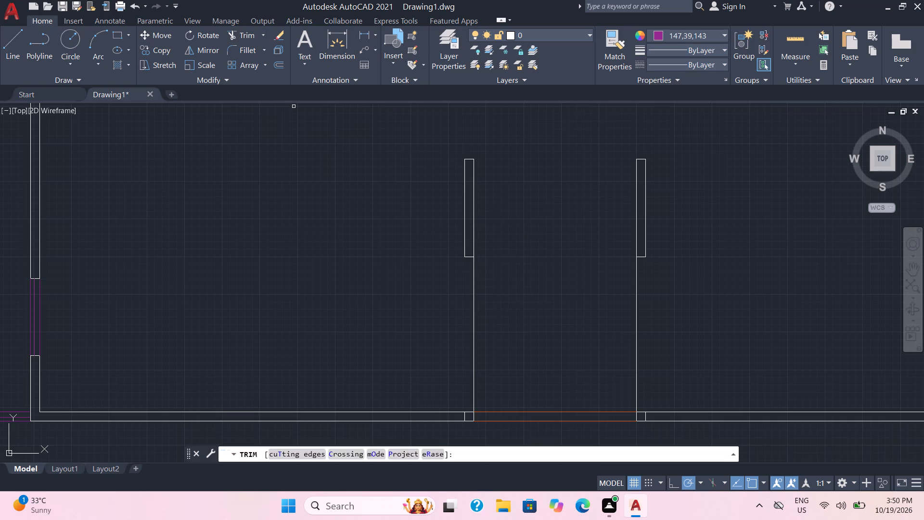
drag(413, 341, 923, 342)
key(Escape)
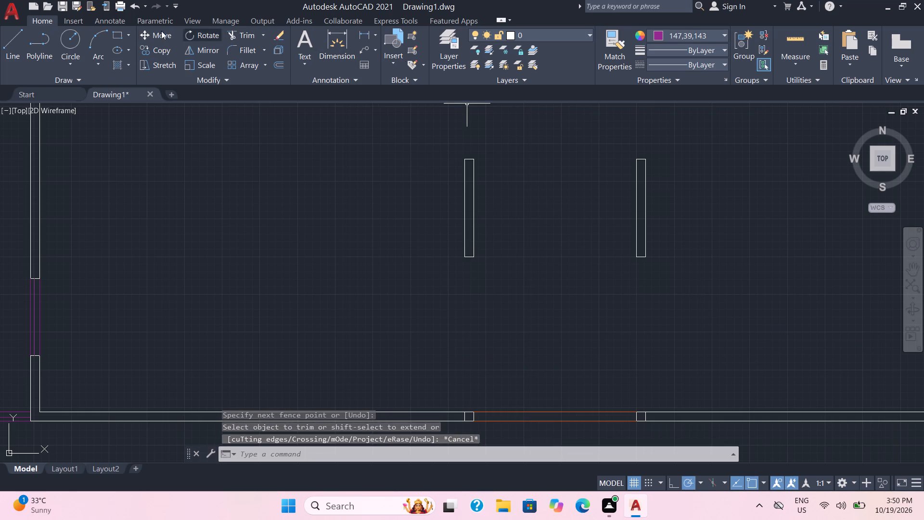
Draw purple opening lines along both side walls' inner faces, from the inner corners of the southernmost jamb lines to the south wall's northern face.
click(1, 45)
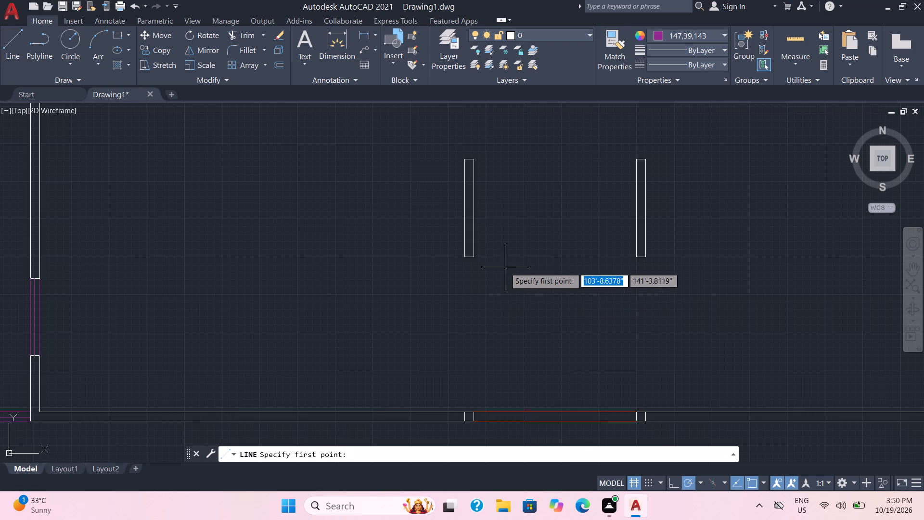
click(477, 258)
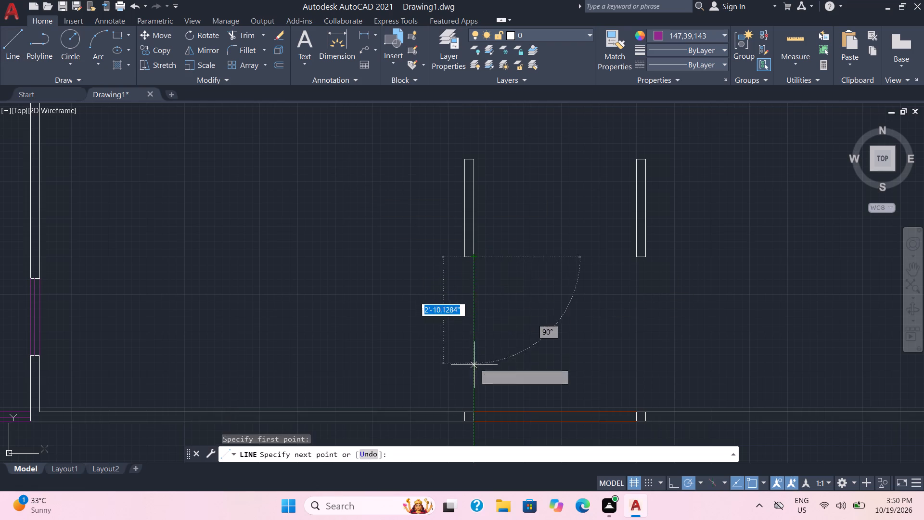
click(473, 407)
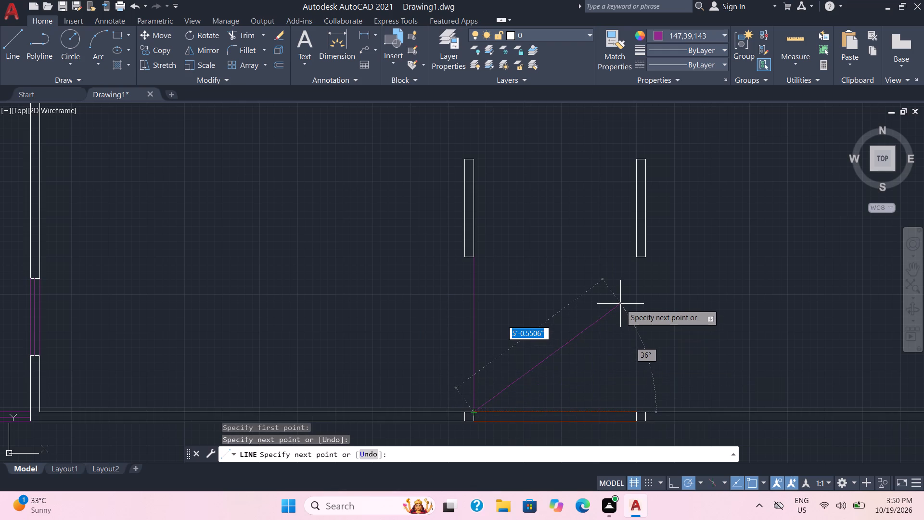
key(Escape)
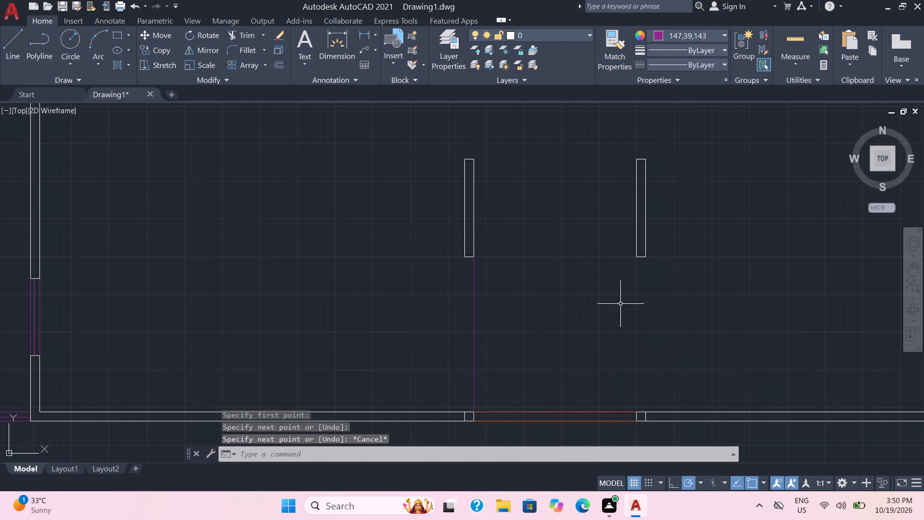
click(16, 38)
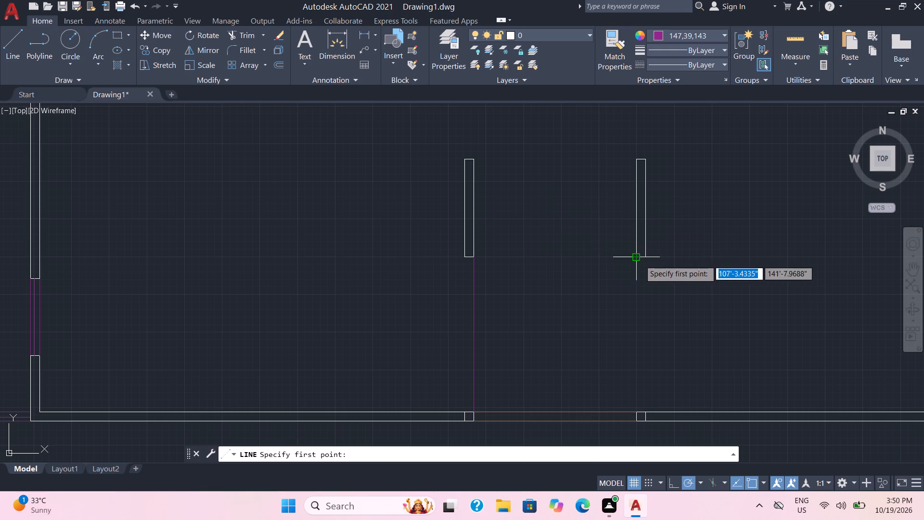
click(640, 260)
click(633, 414)
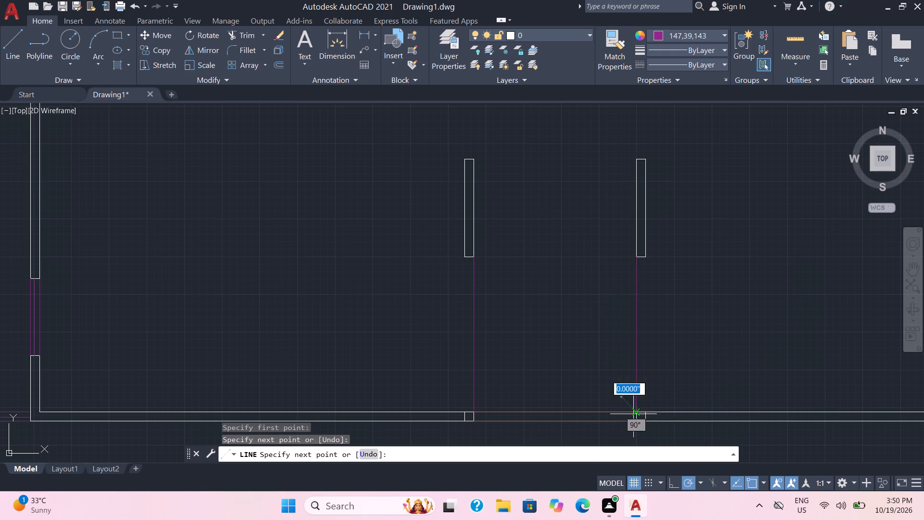
Draw purple opening lines along both faces of the west corridor side wall's long gap, from its northern jamb to its southern jamb.
key(Escape)
middle_drag(457, 224, 459, 229)
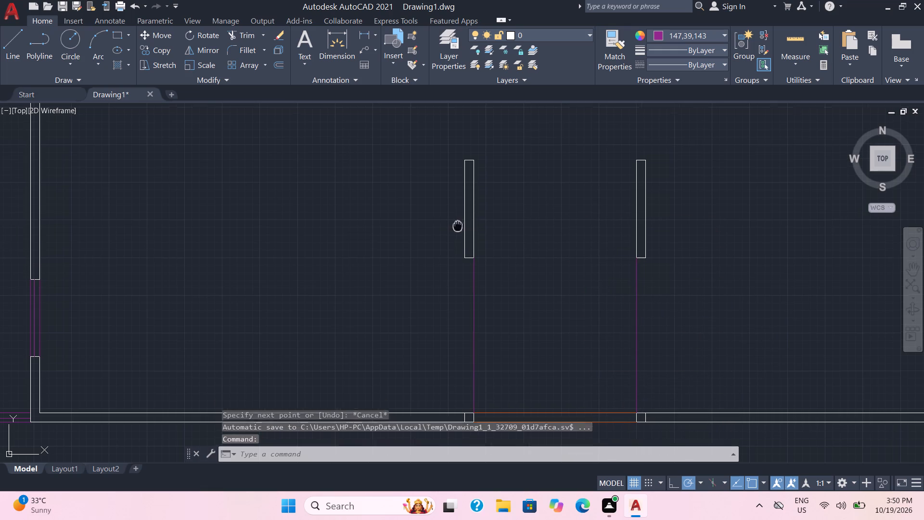
middle_drag(459, 229, 467, 257)
scroll(467, 257, down, 2)
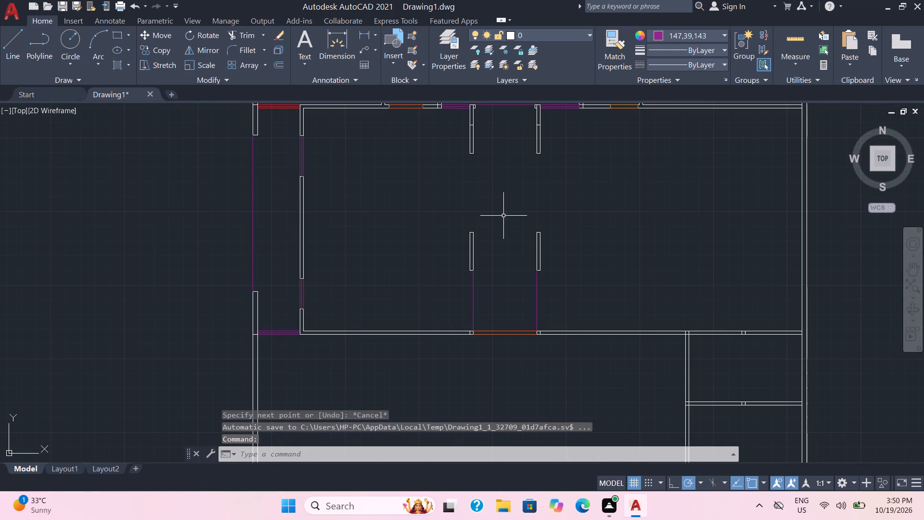
scroll(503, 216, up, 1)
middle_drag(503, 216, 515, 282)
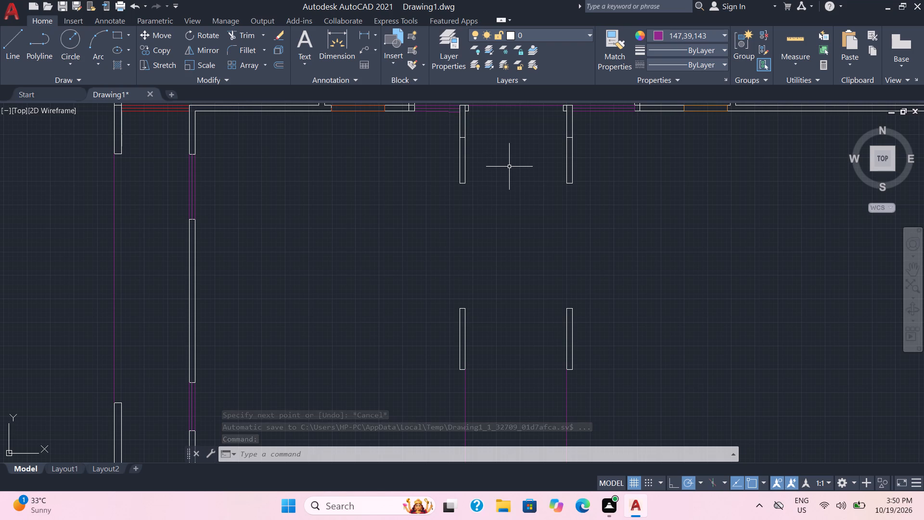
click(12, 41)
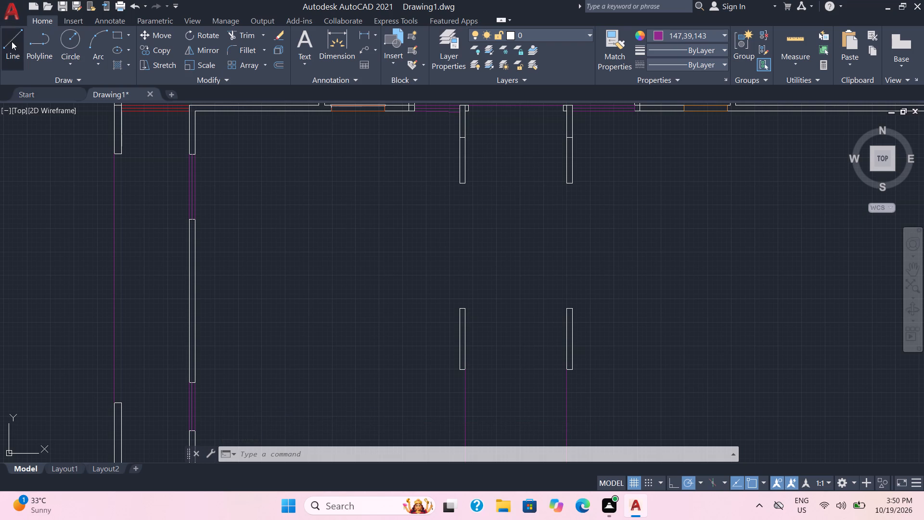
scroll(411, 196, up, 1)
click(487, 176)
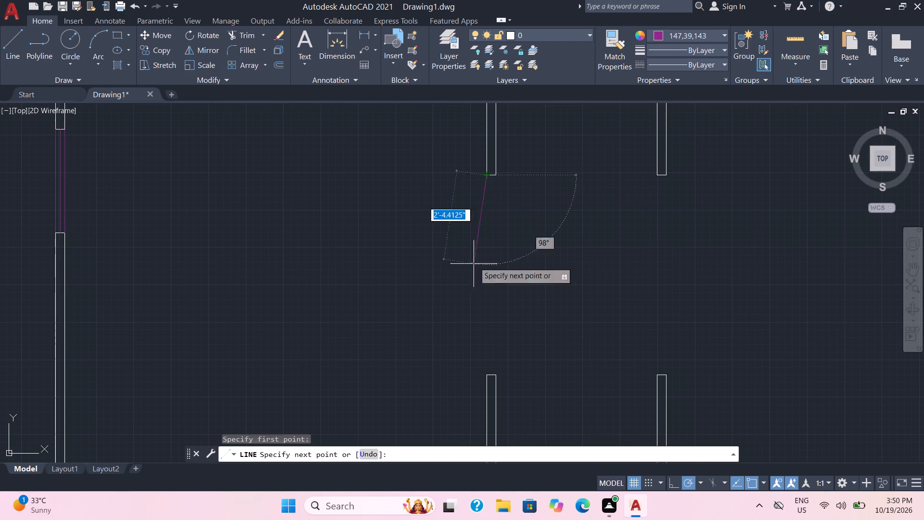
click(486, 371)
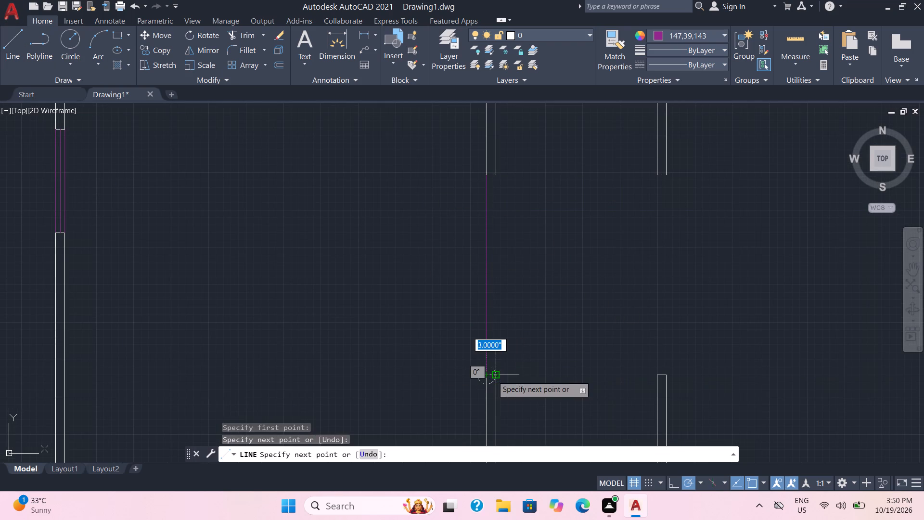
click(492, 376)
click(496, 179)
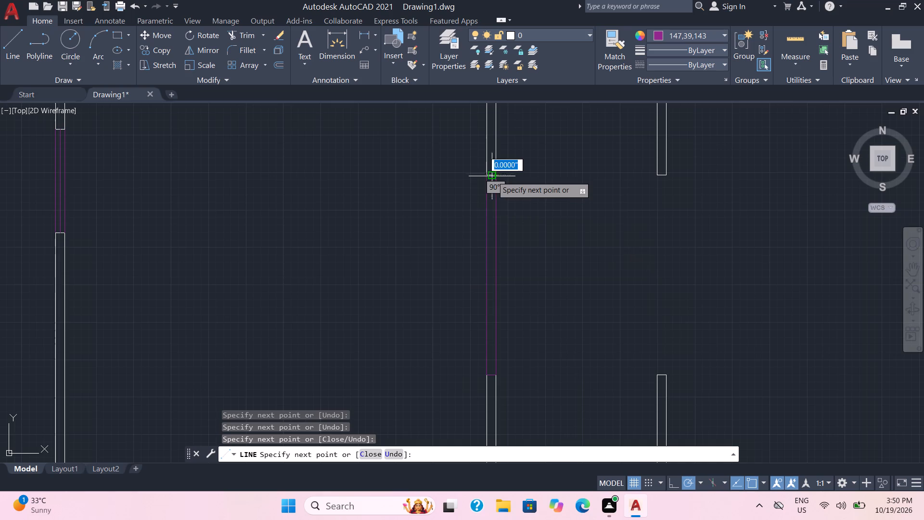
Draw a third purple line lengthwise between the two face lines of the west side wall's opening, joining both jambs.
scroll(486, 176, up, 2)
click(494, 174)
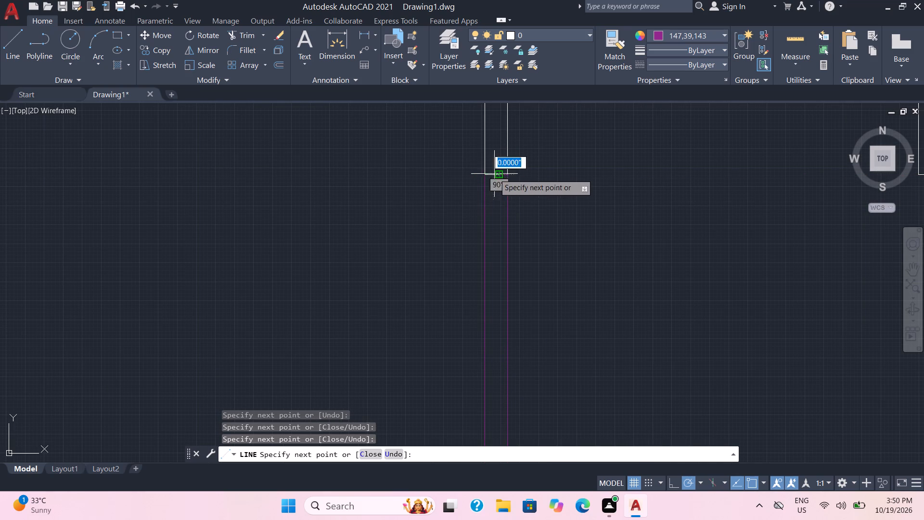
middle_drag(492, 363, 492, 272)
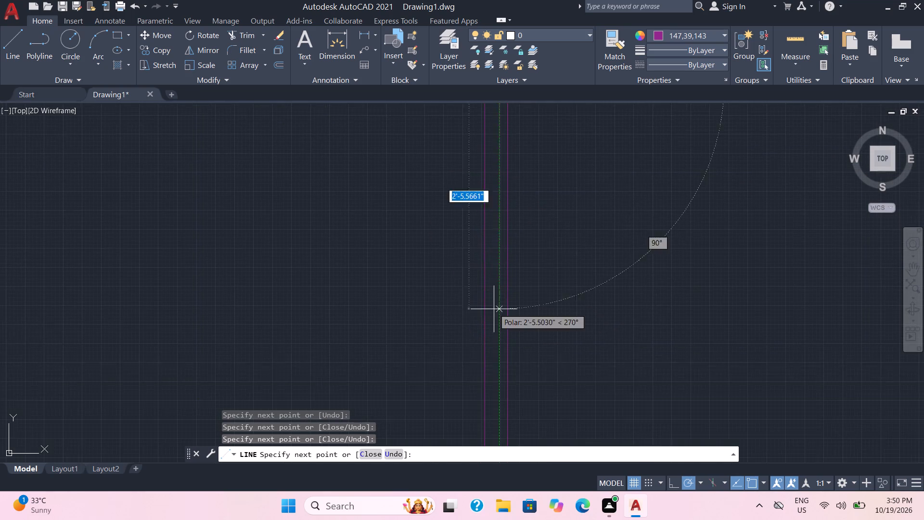
scroll(494, 311, down, 1)
middle_drag(494, 345, 493, 242)
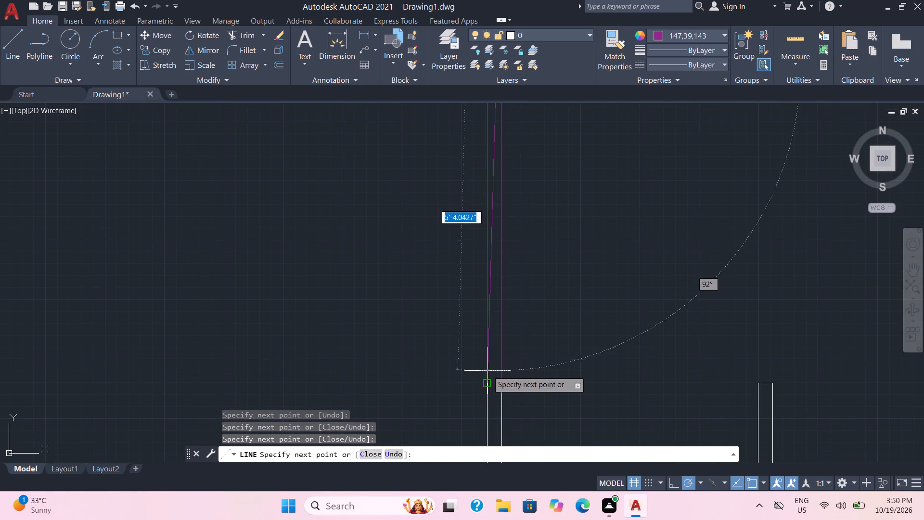
click(493, 386)
key(Escape)
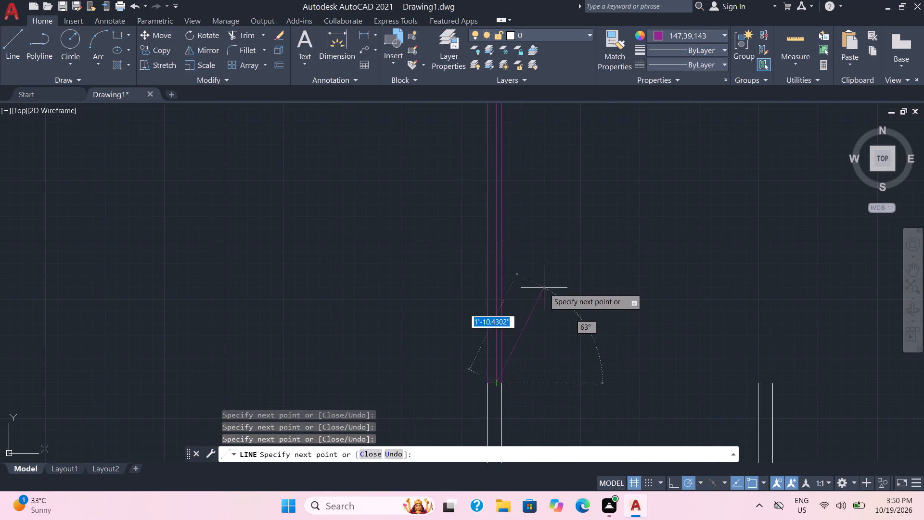
Draw purple opening lines along both faces of the east corridor side wall's matching gap, from jamb to jamb.
middle_drag(612, 276, 477, 356)
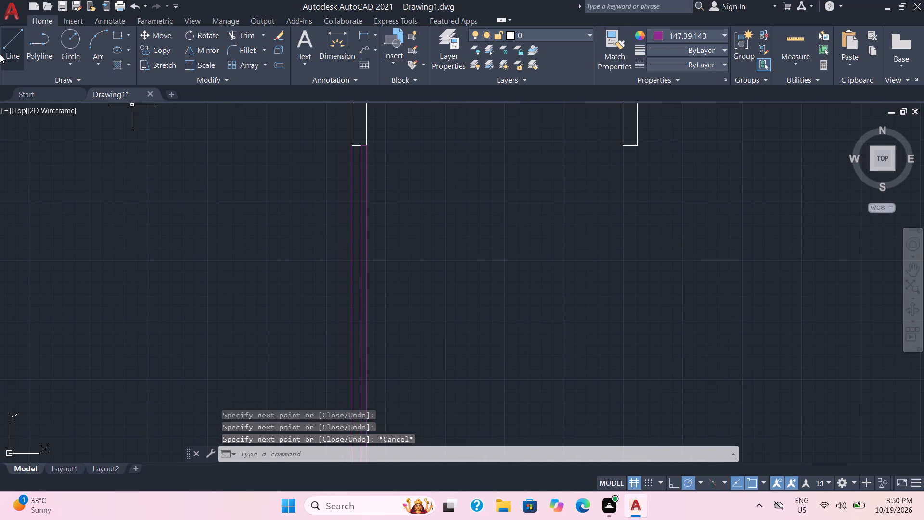
click(0, 52)
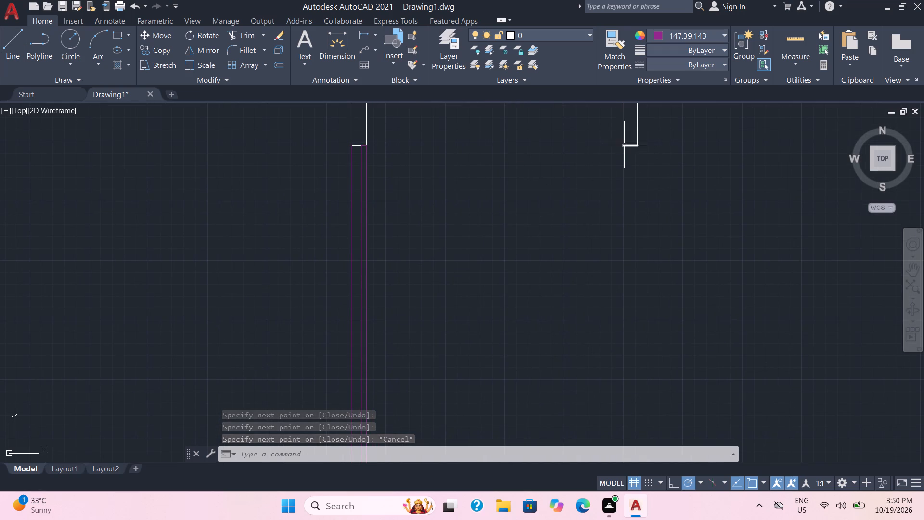
click(624, 144)
key(Escape)
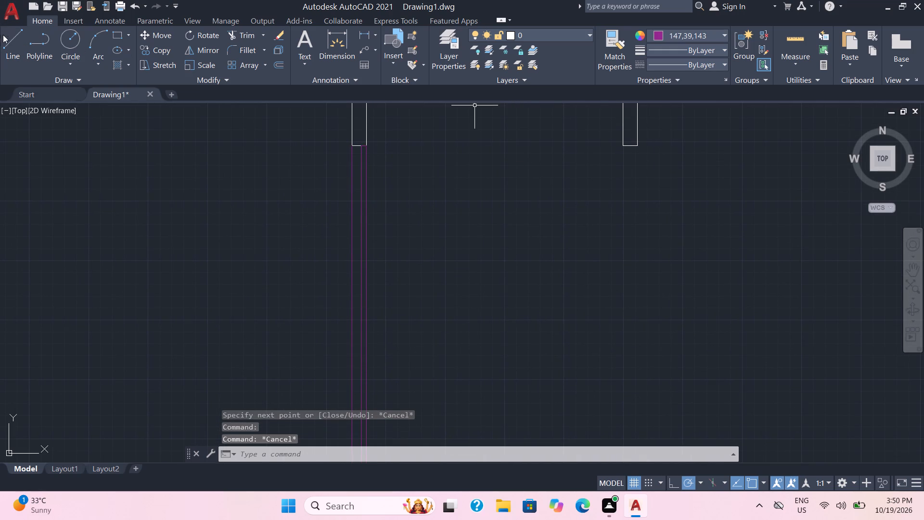
click(7, 40)
scroll(625, 147, up, 1)
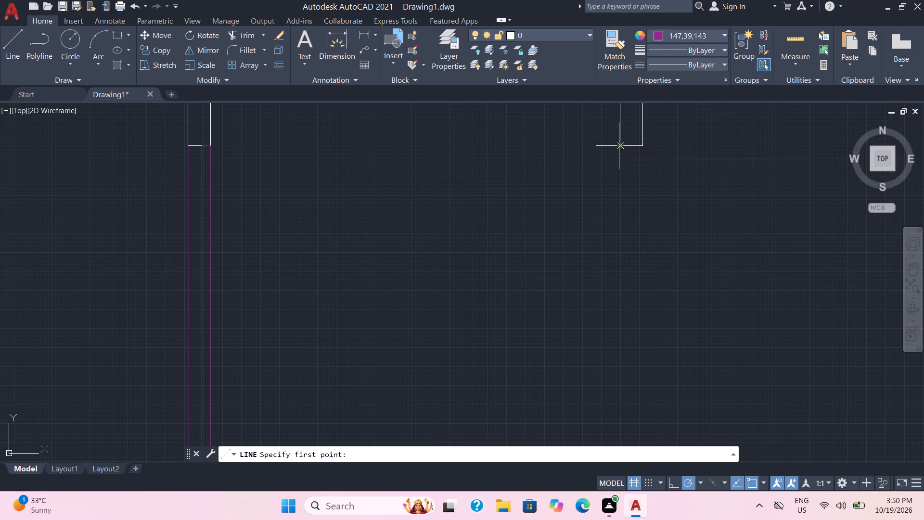
click(622, 146)
click(645, 143)
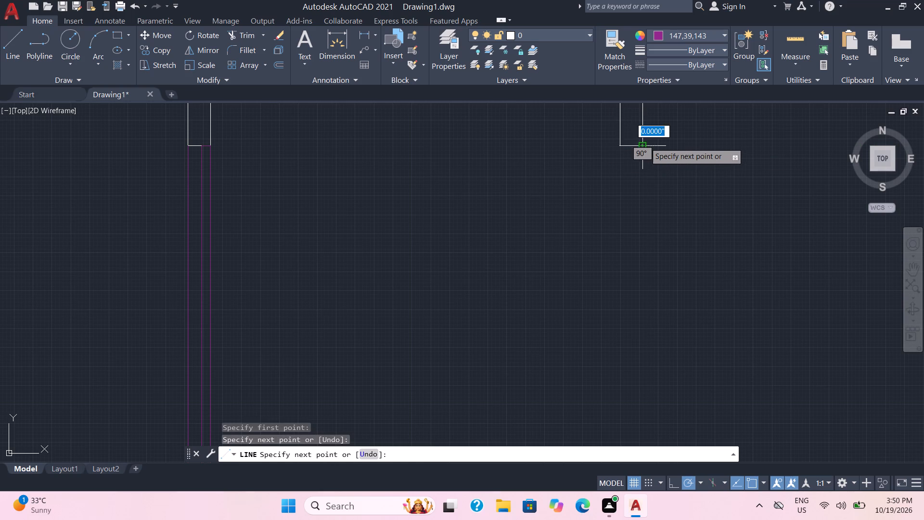
middle_drag(651, 272, 622, 47)
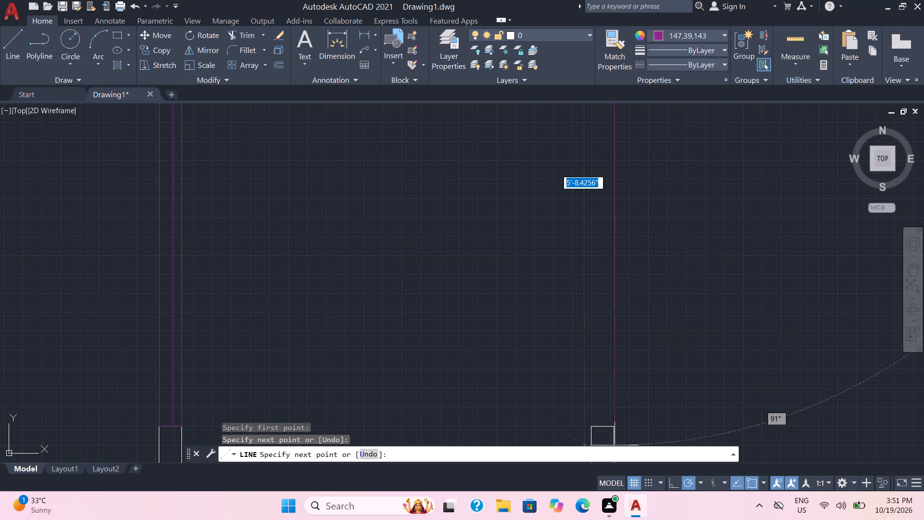
click(617, 428)
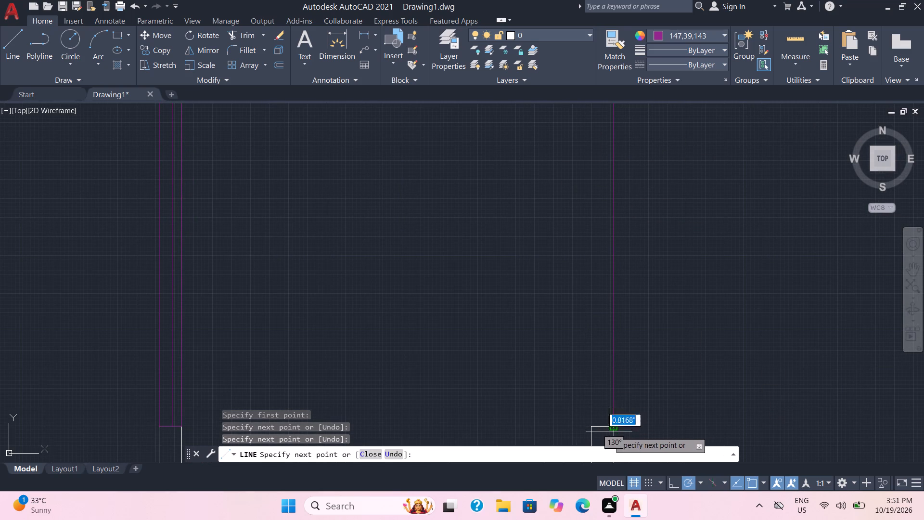
click(593, 426)
middle_drag(581, 221, 586, 471)
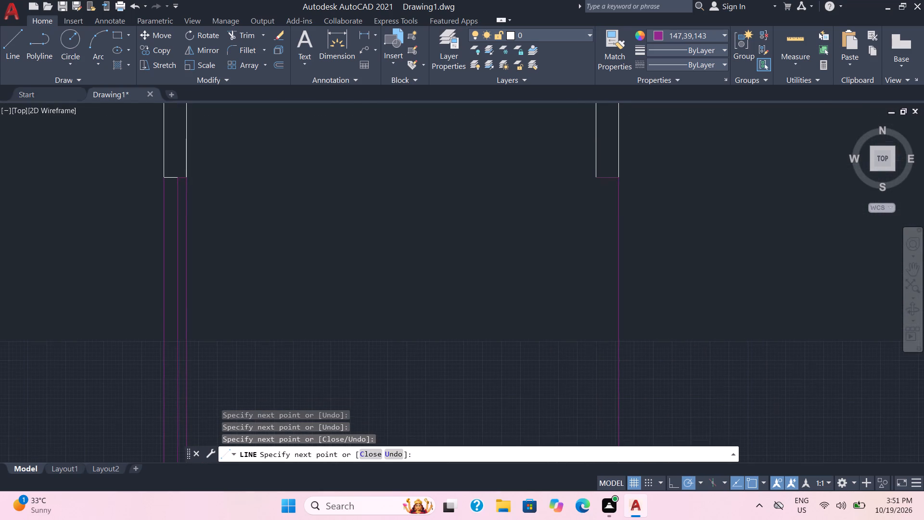
middle_drag(586, 471, 586, 445)
click(594, 149)
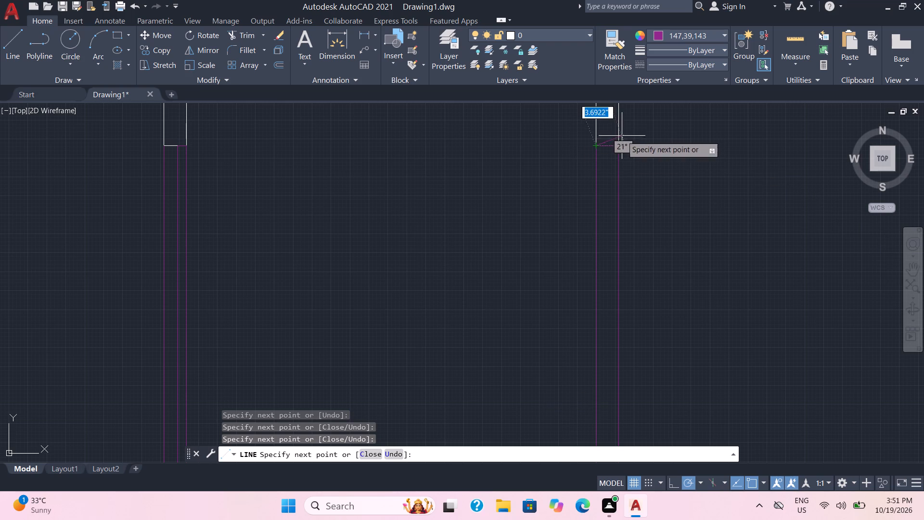
key(Escape)
Redraw in ByLayer colour the purple parts of the northern jamb lines at both side-wall openings.
click(674, 34)
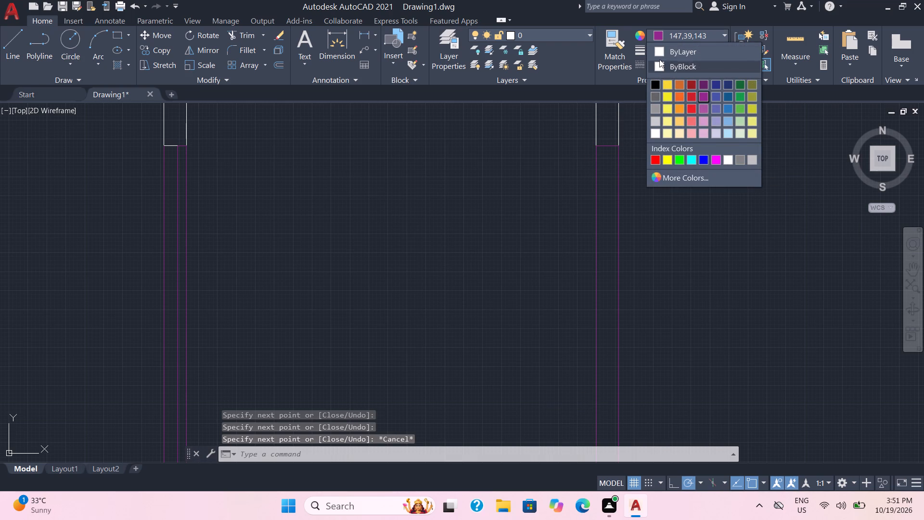
click(670, 44)
click(675, 38)
click(670, 50)
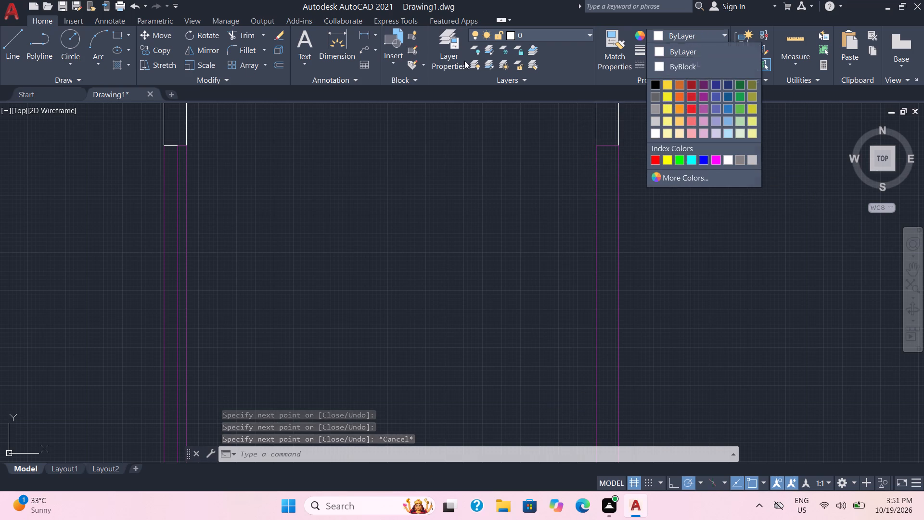
click(15, 44)
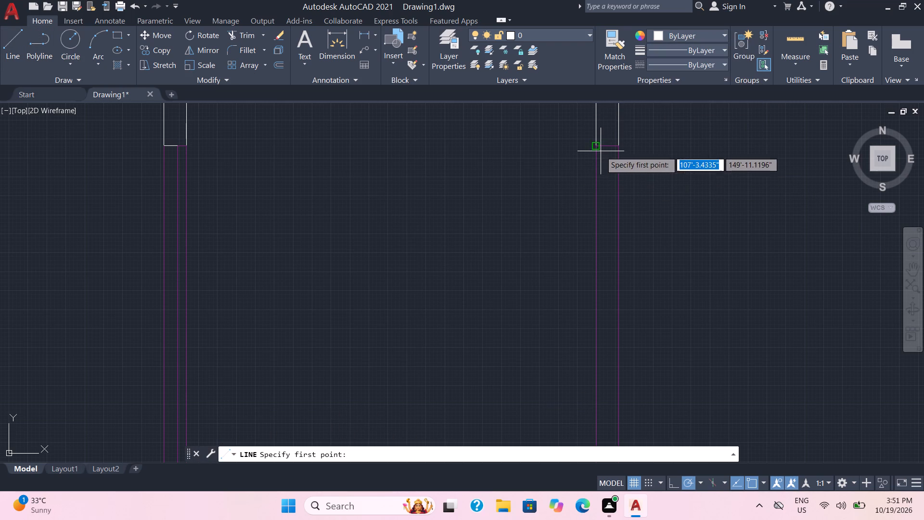
click(601, 148)
click(614, 145)
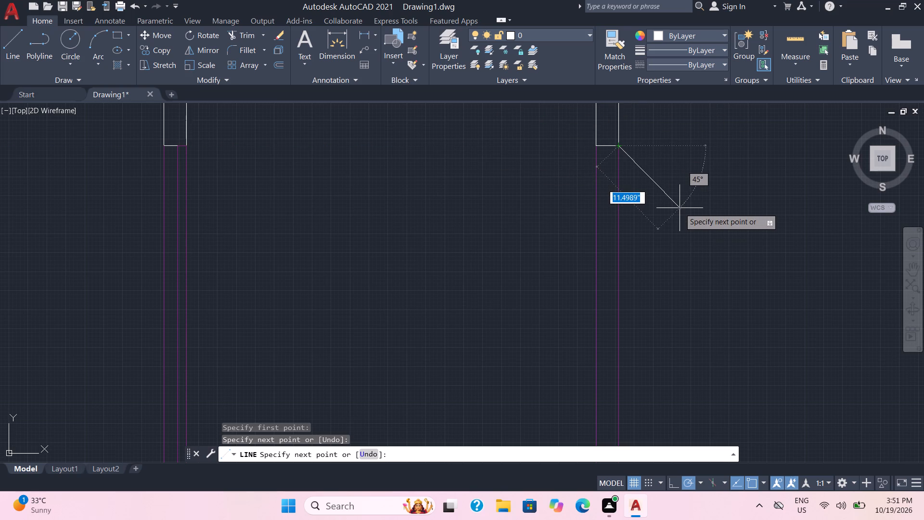
key(Escape)
key(space)
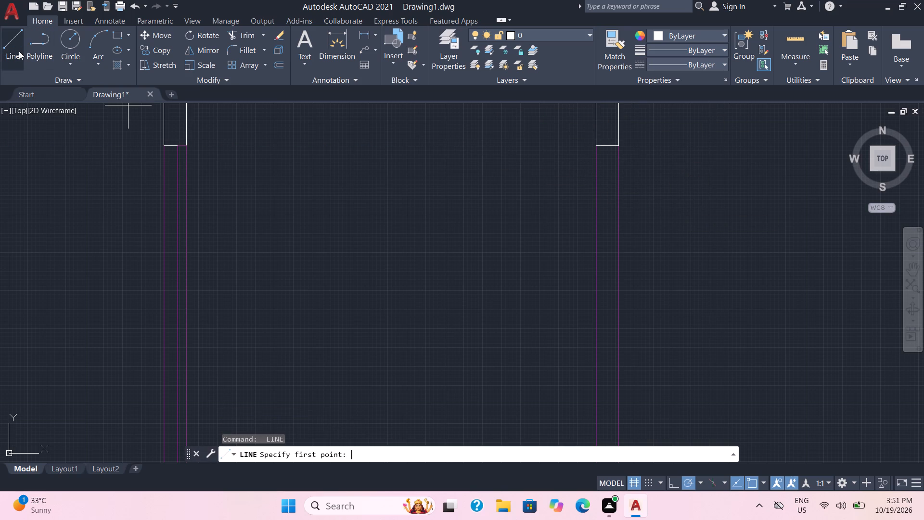
click(187, 148)
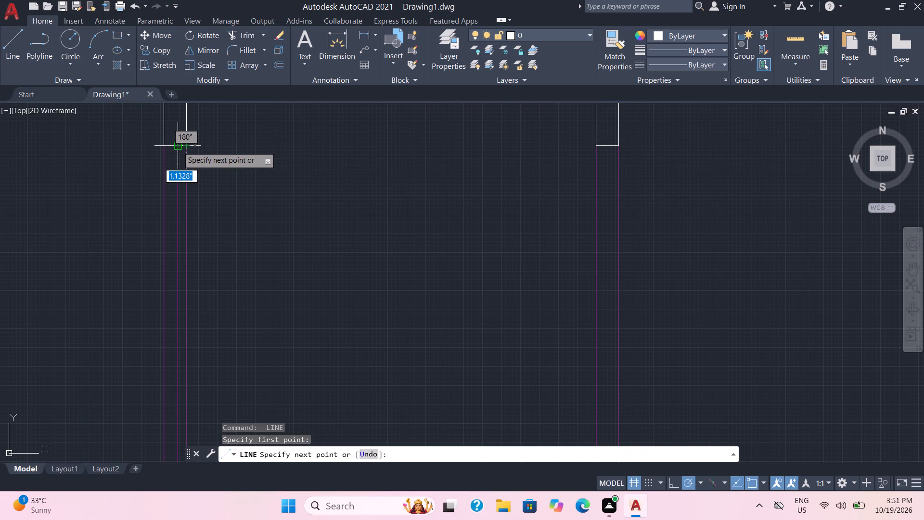
click(178, 146)
key(Escape)
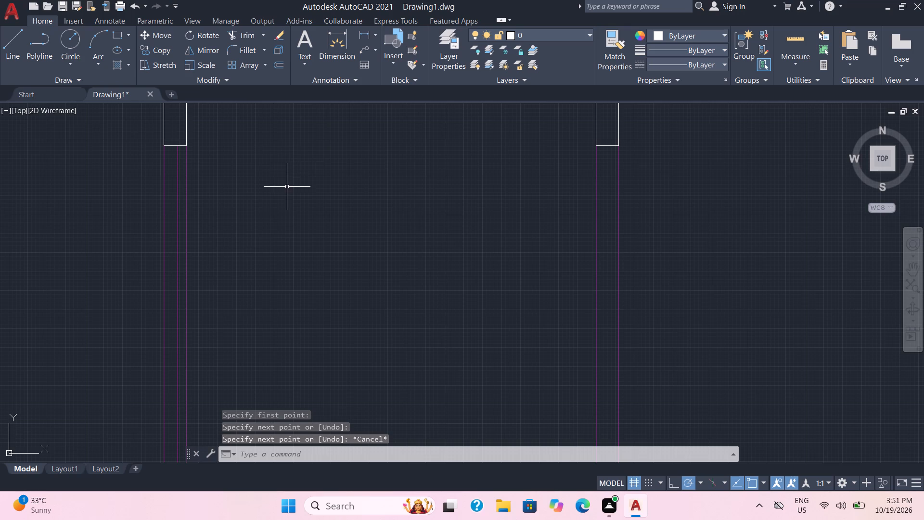
Draw a ByLayer line lengthwise through the middle of the east side wall's opening, from the southern jamb's midpoint to the northern one's.
scroll(326, 175, down, 1)
middle_drag(557, 242, 510, 146)
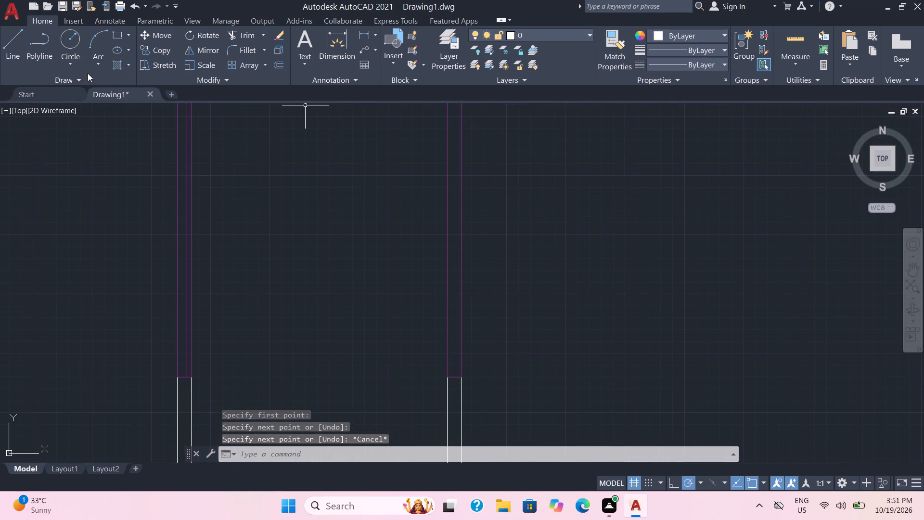
click(1, 47)
click(19, 52)
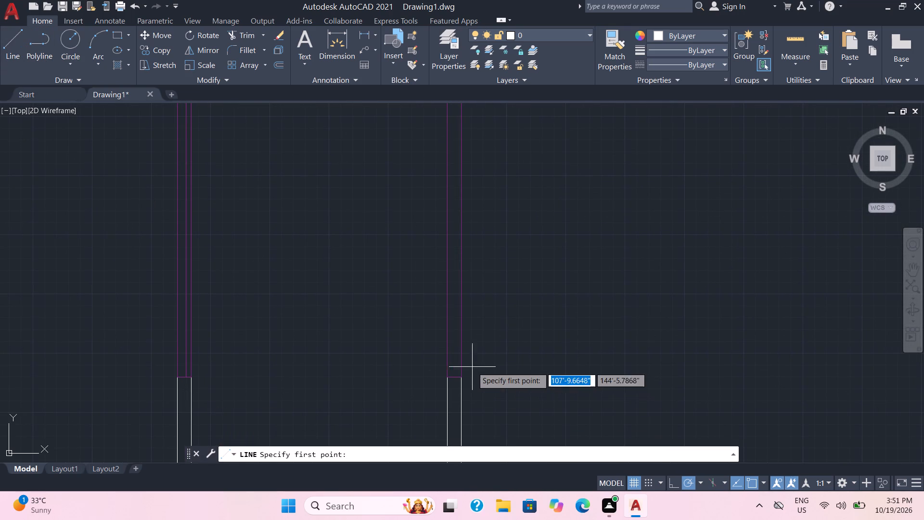
scroll(454, 371, up, 2)
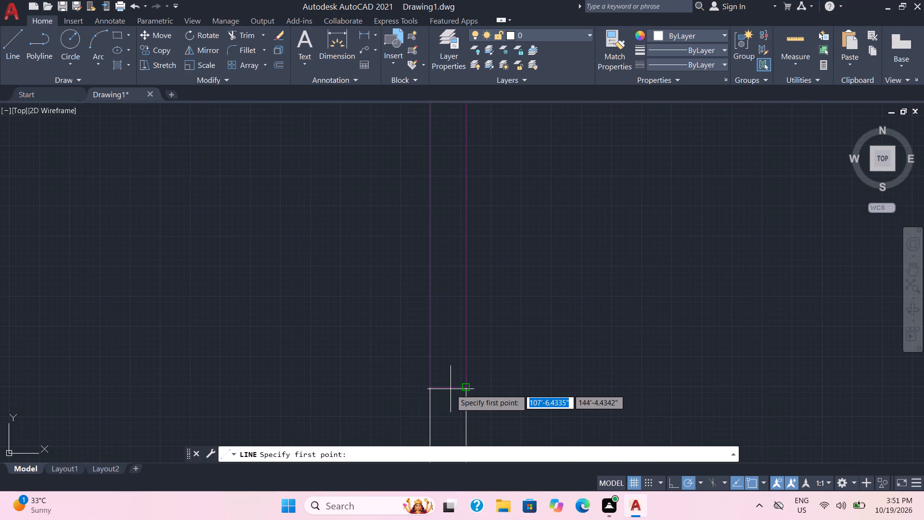
double_click(449, 387)
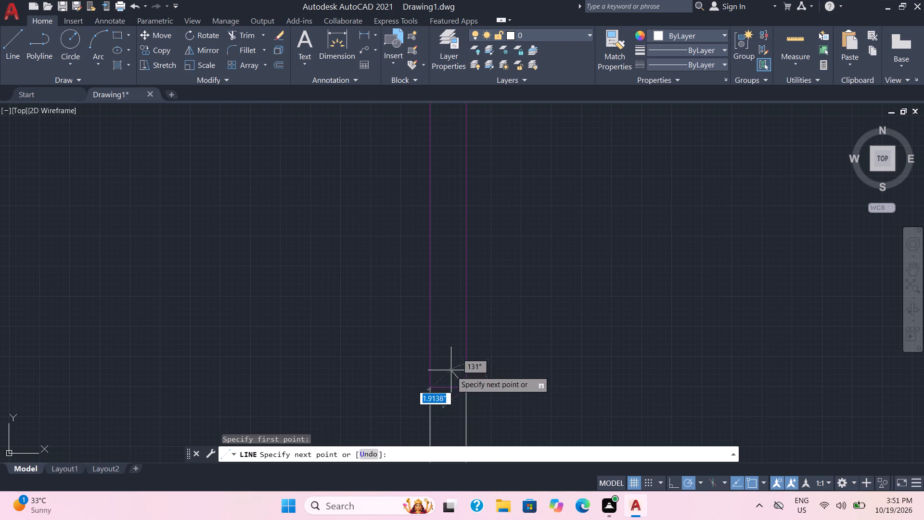
double_click(449, 385)
middle_drag(442, 263, 446, 263)
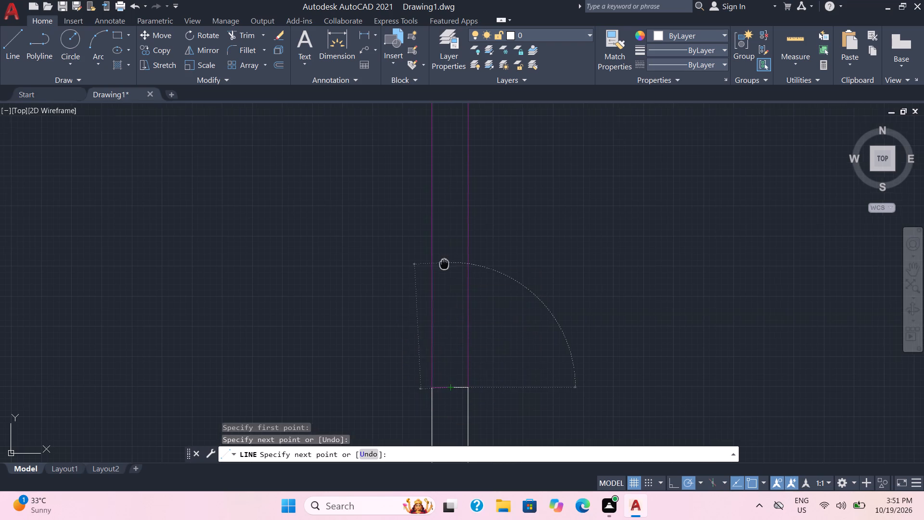
middle_drag(446, 263, 449, 500)
scroll(440, 245, down, 3)
scroll(444, 204, up, 1)
middle_drag(444, 204, 450, 372)
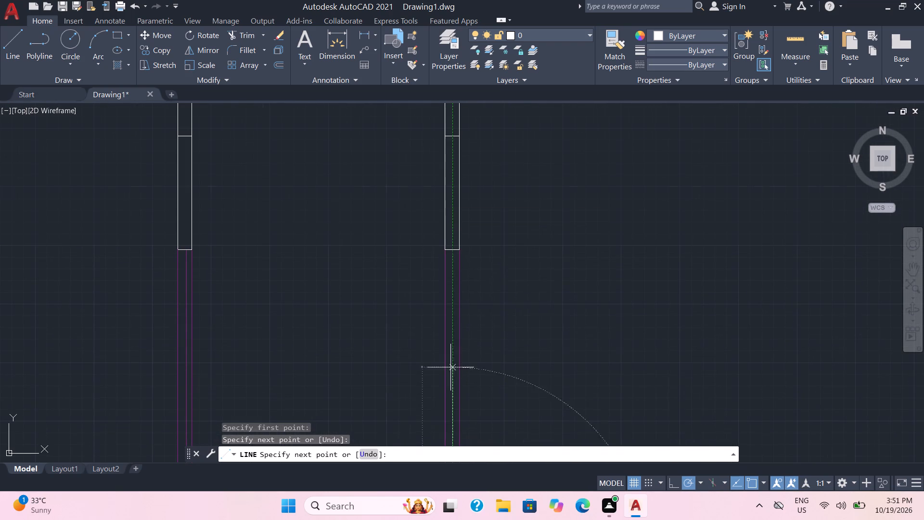
double_click(452, 248)
key(Escape)
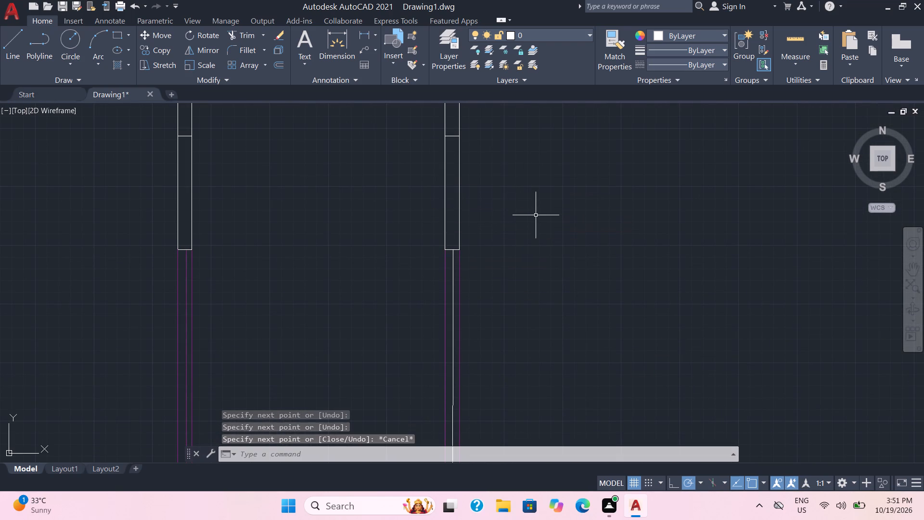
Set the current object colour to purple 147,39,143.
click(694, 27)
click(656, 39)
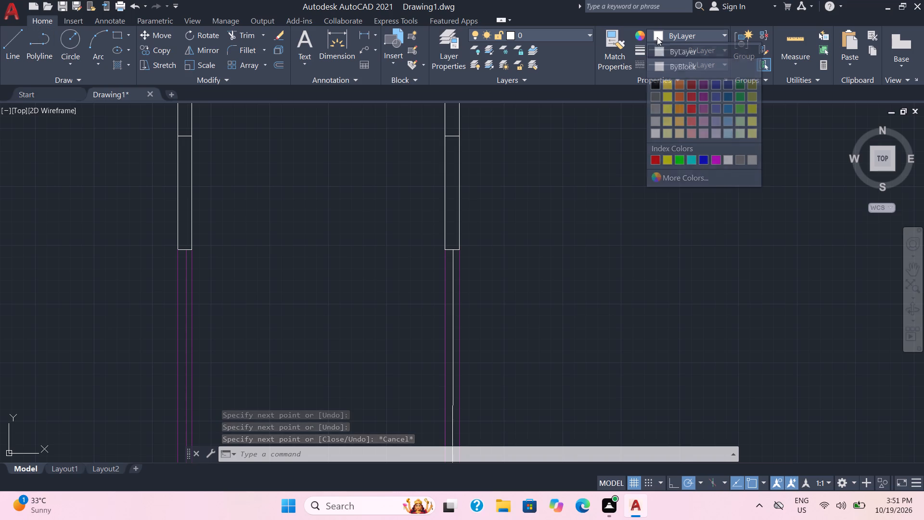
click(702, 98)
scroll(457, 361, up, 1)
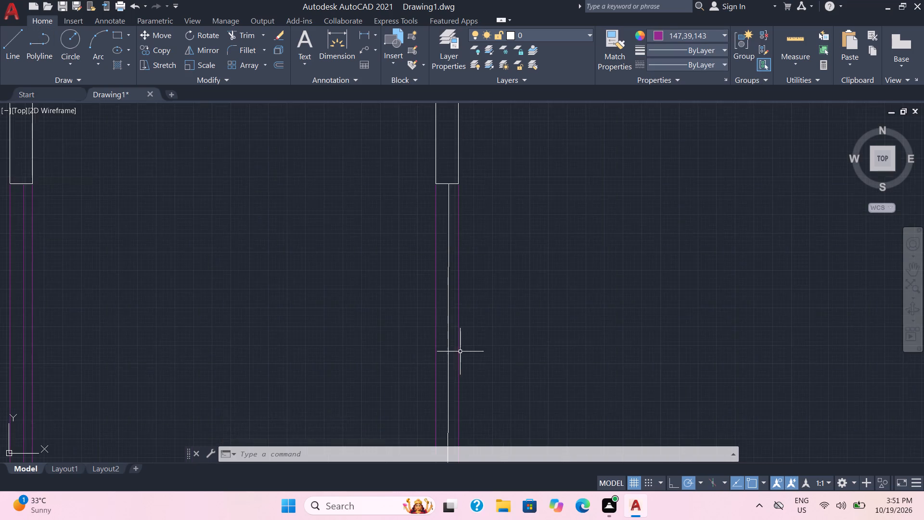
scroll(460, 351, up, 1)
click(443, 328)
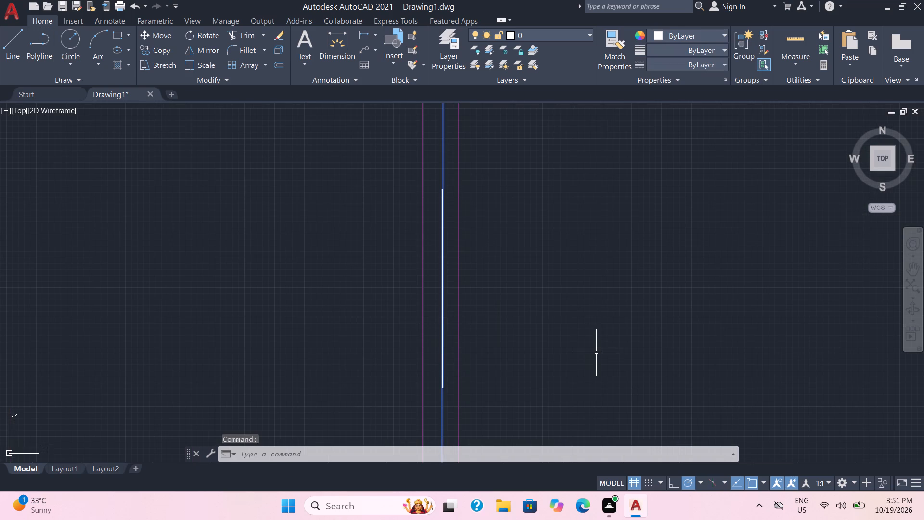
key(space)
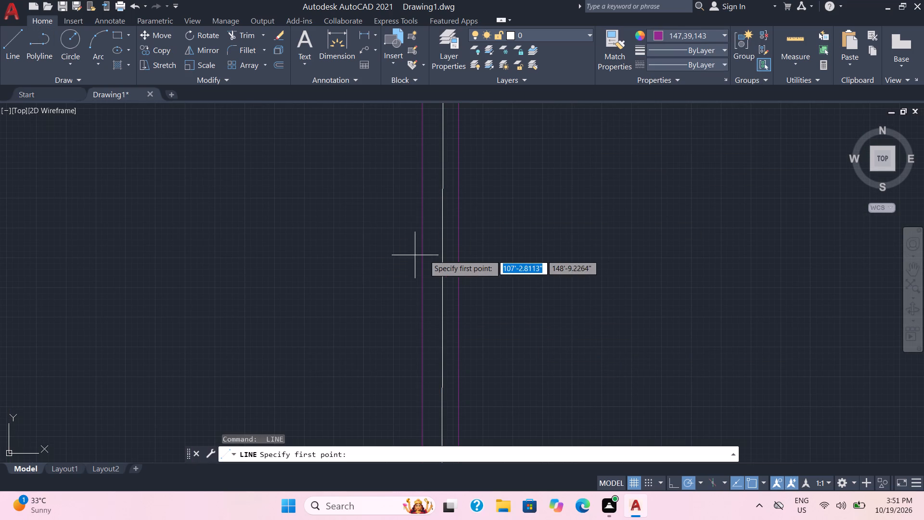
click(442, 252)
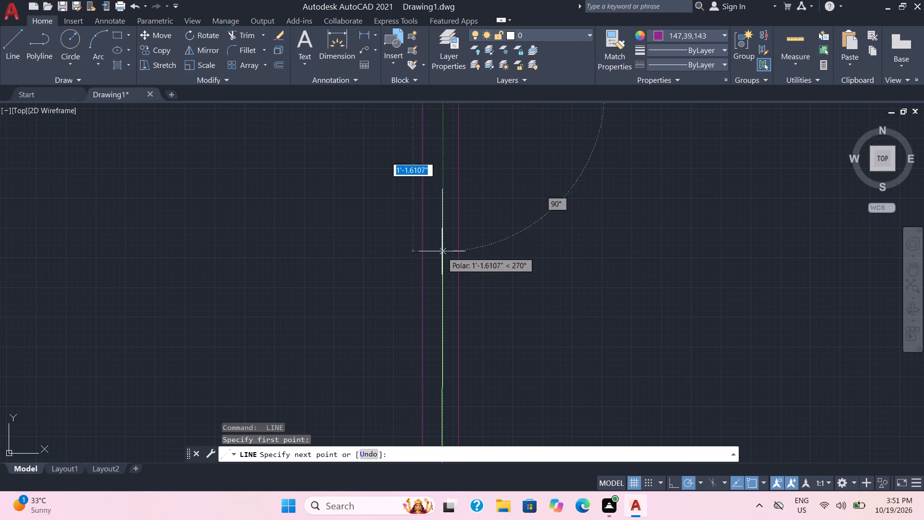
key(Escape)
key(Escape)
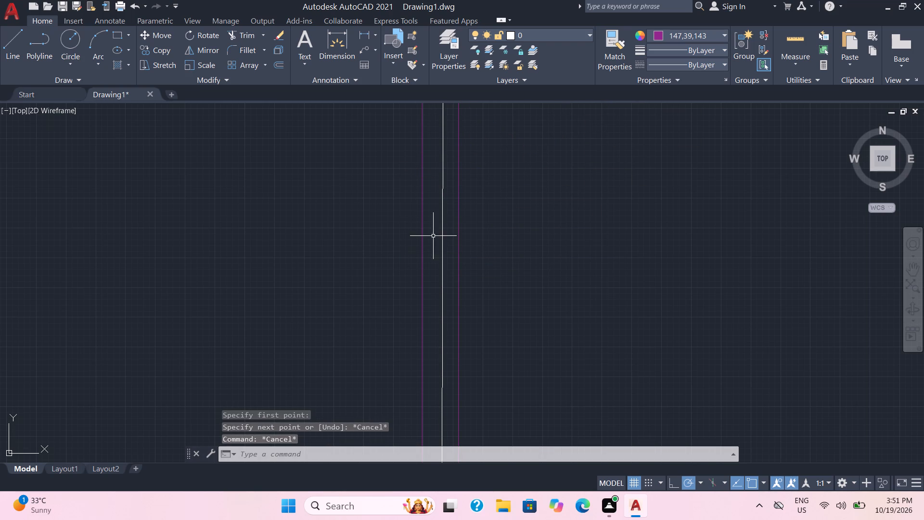
Recolour the lengthwise middle line of the east side wall's opening to purple 147,39,143.
click(443, 233)
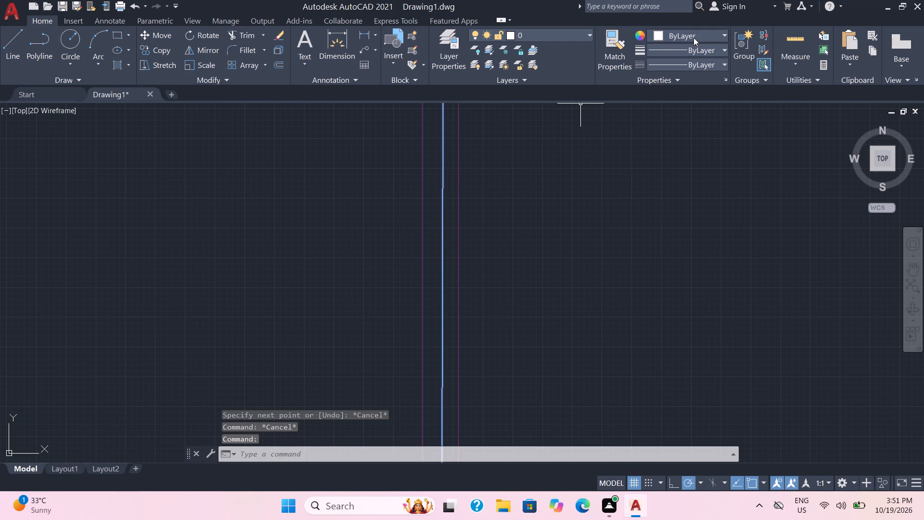
click(693, 38)
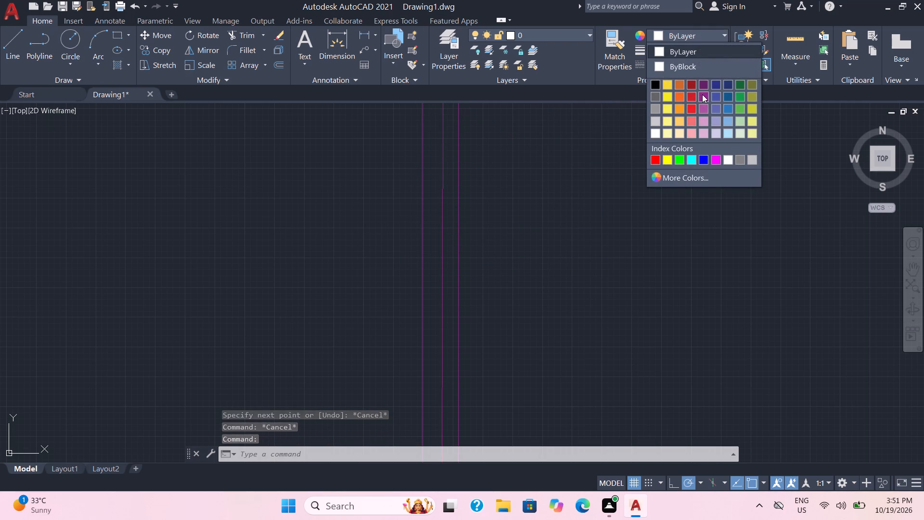
click(702, 94)
scroll(585, 277, down, 2)
middle_drag(585, 277, 589, 176)
scroll(554, 375, down, 1)
middle_drag(554, 375, 544, 293)
scroll(573, 359, up, 2)
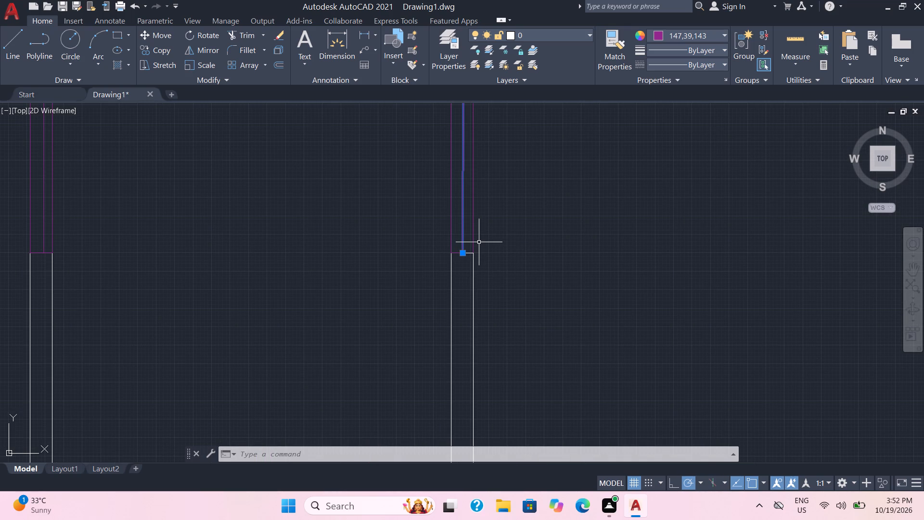
key(Escape)
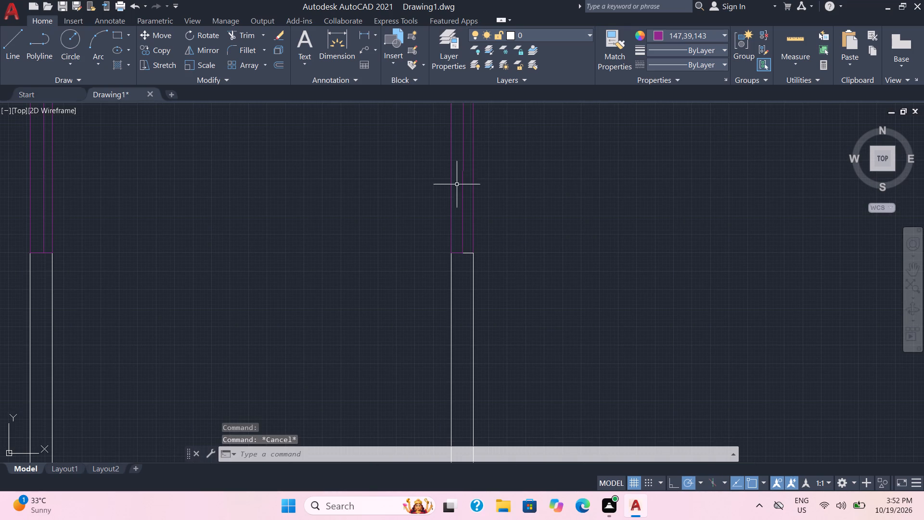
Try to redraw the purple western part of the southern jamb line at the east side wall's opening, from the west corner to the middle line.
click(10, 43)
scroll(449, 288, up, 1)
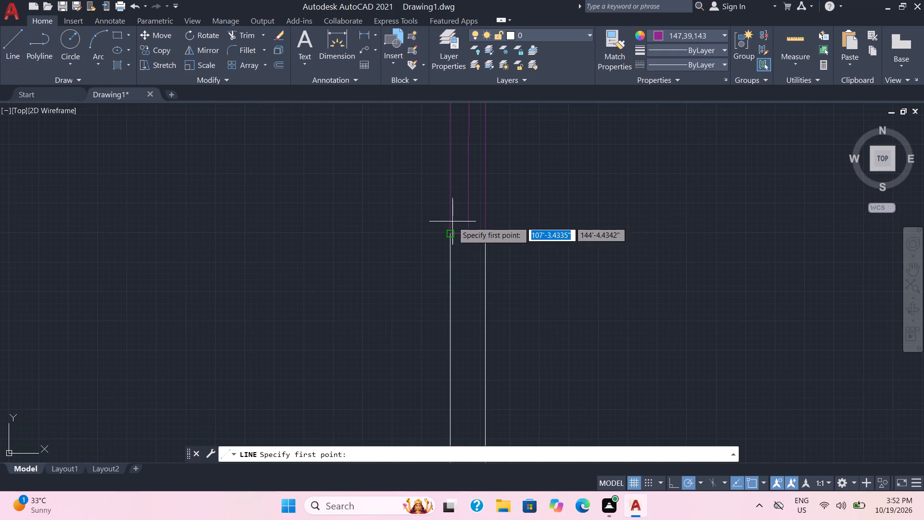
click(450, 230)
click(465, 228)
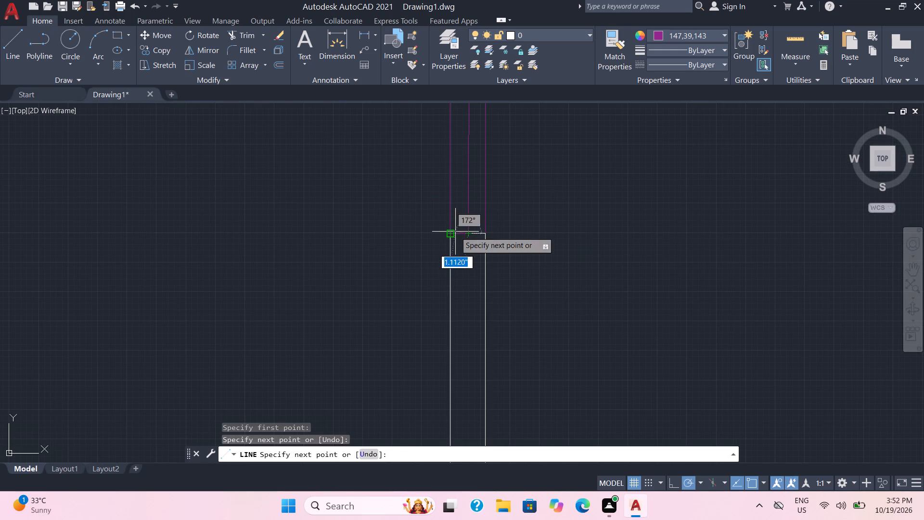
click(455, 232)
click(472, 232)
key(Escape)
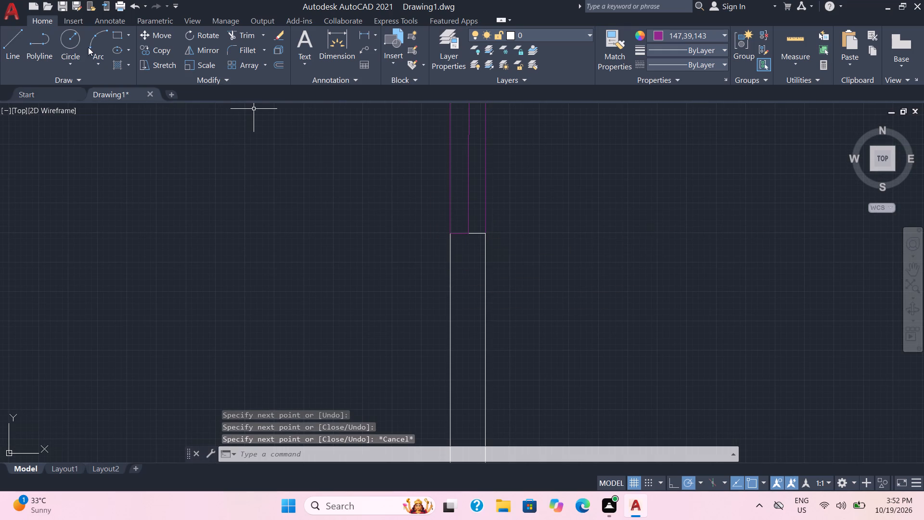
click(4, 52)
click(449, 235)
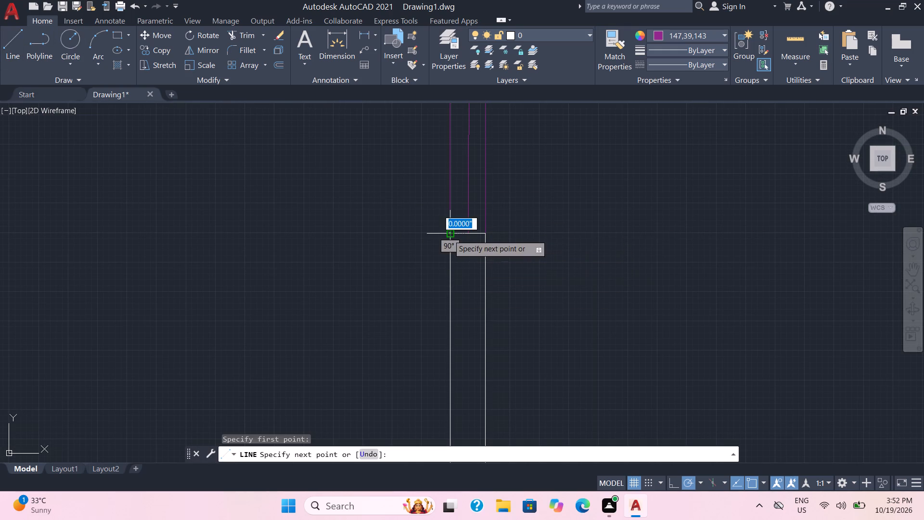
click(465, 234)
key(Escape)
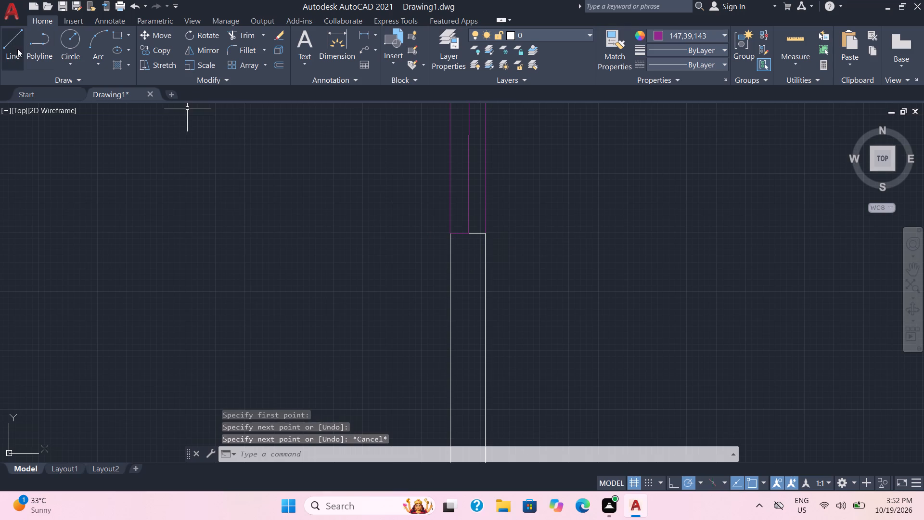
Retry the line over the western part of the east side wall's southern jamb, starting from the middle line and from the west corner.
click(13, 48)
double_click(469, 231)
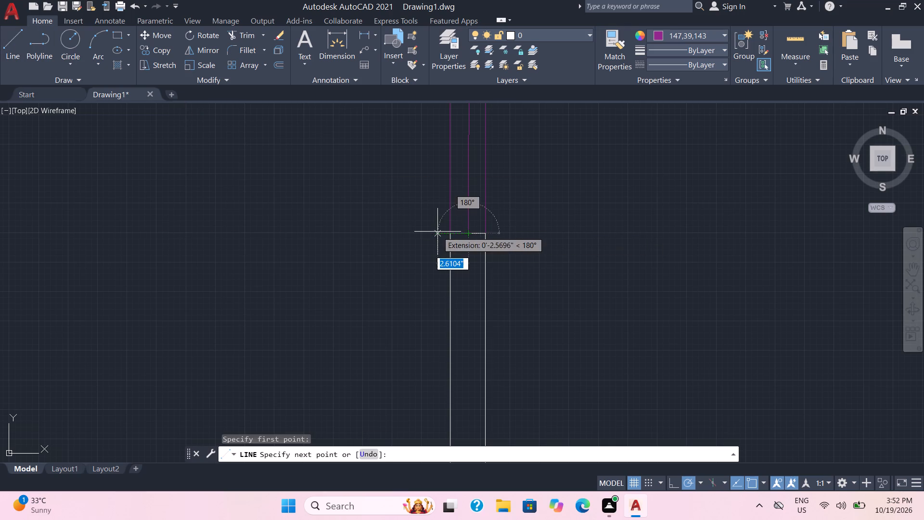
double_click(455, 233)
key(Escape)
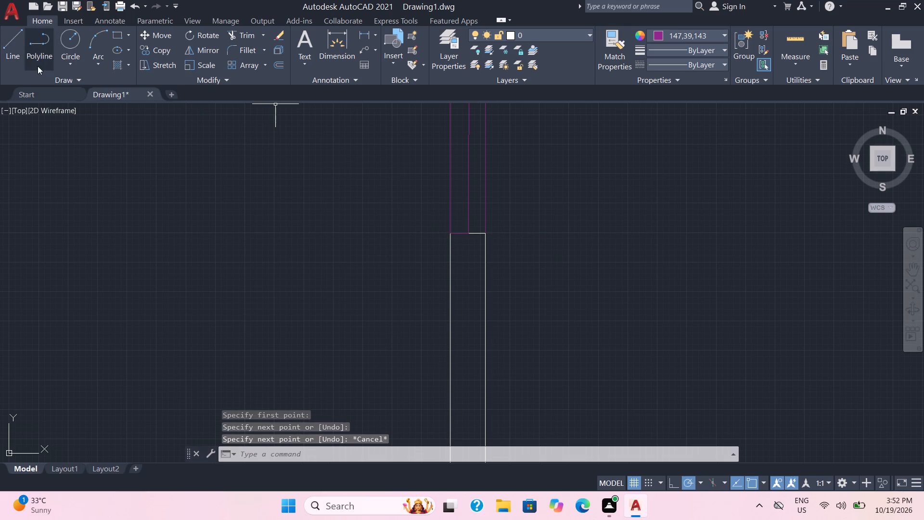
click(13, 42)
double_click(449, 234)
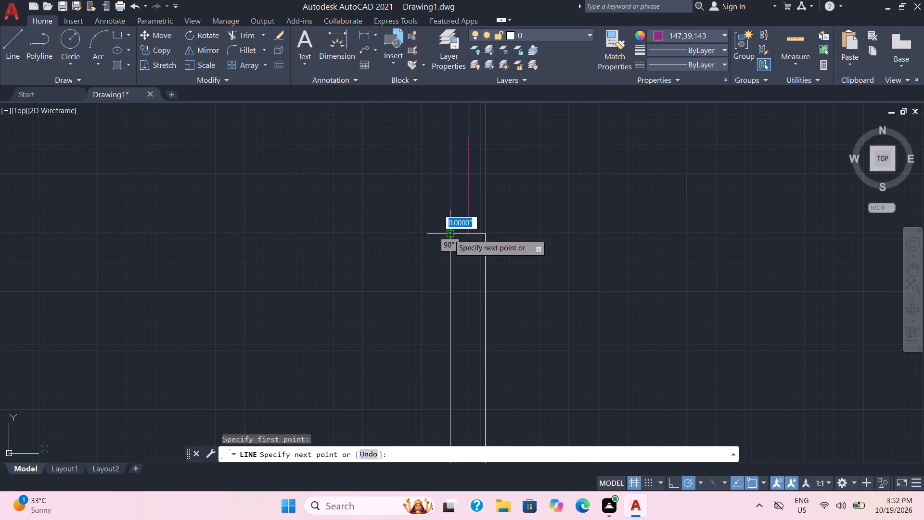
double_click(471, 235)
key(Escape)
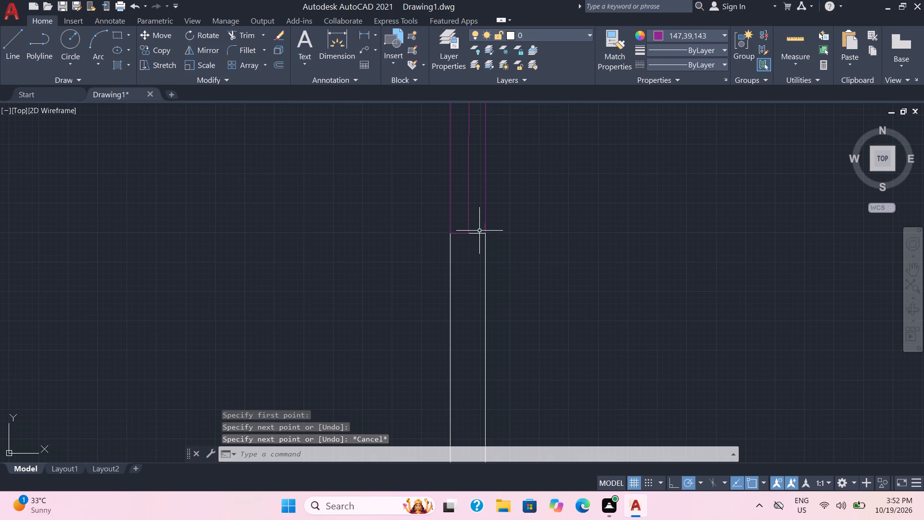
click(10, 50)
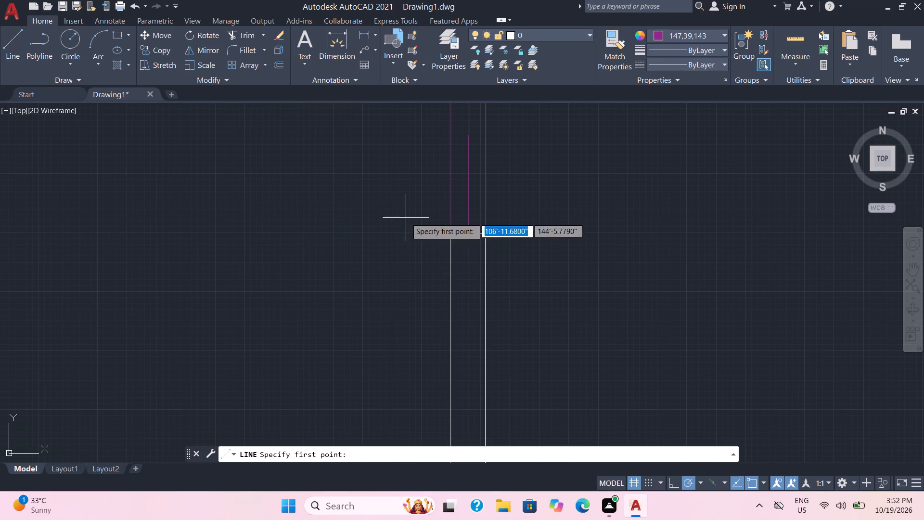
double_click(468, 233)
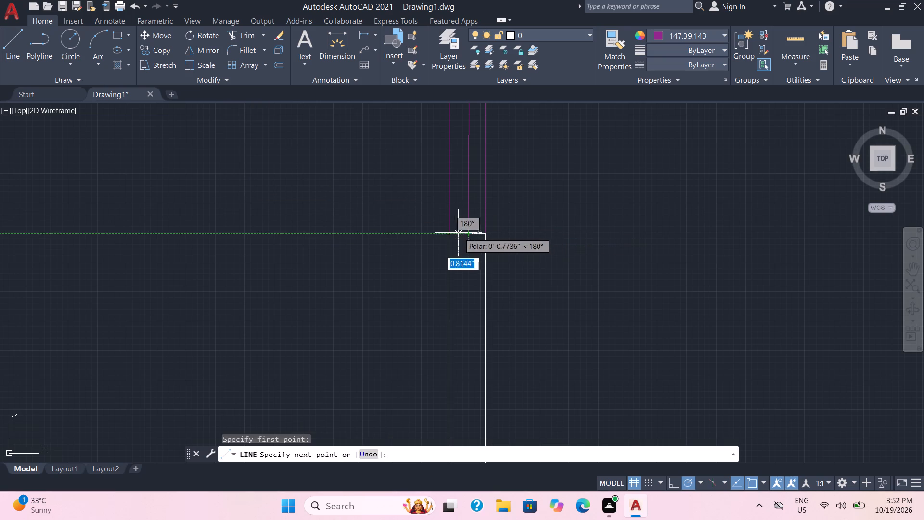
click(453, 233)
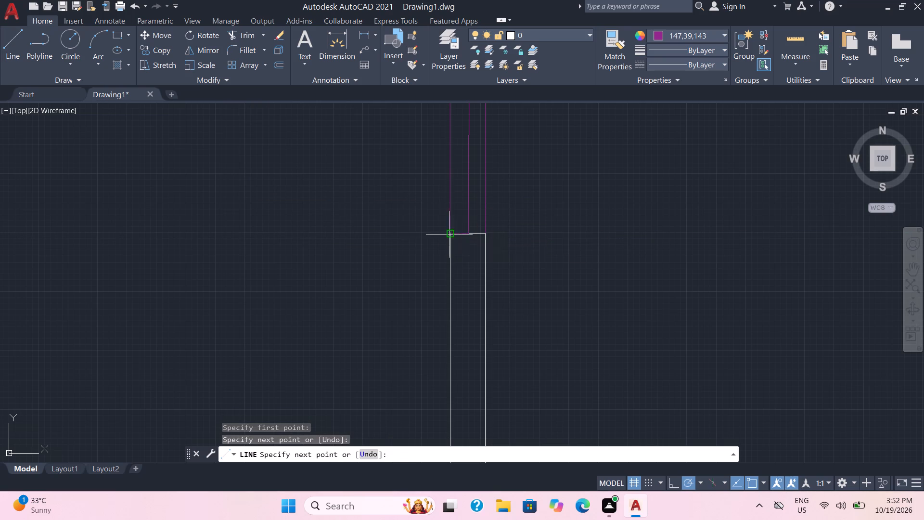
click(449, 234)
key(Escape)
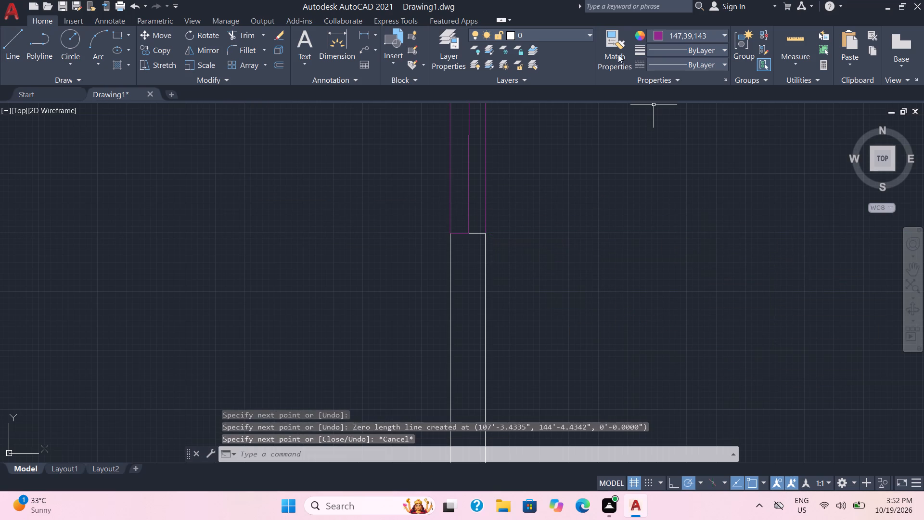
Set the current colour to ByLayer and redraw the southern jamb line across the east side wall's opening.
click(703, 41)
click(681, 49)
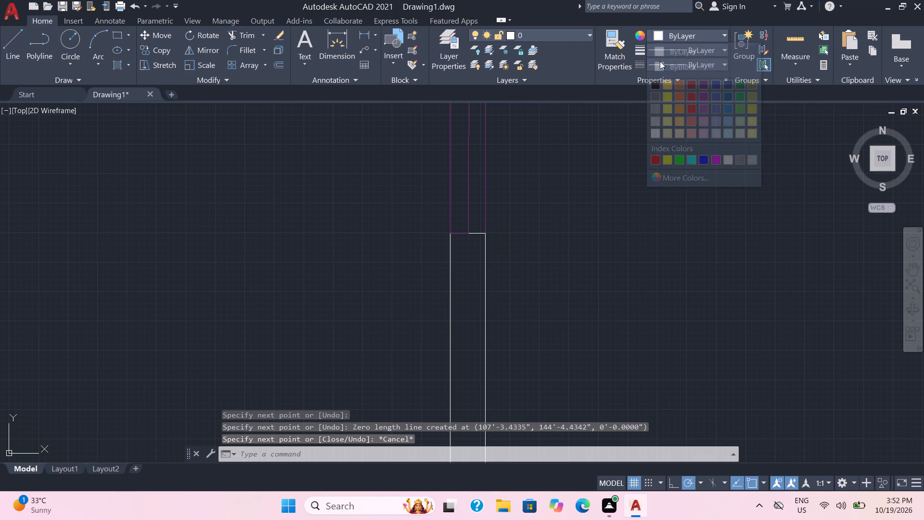
click(6, 36)
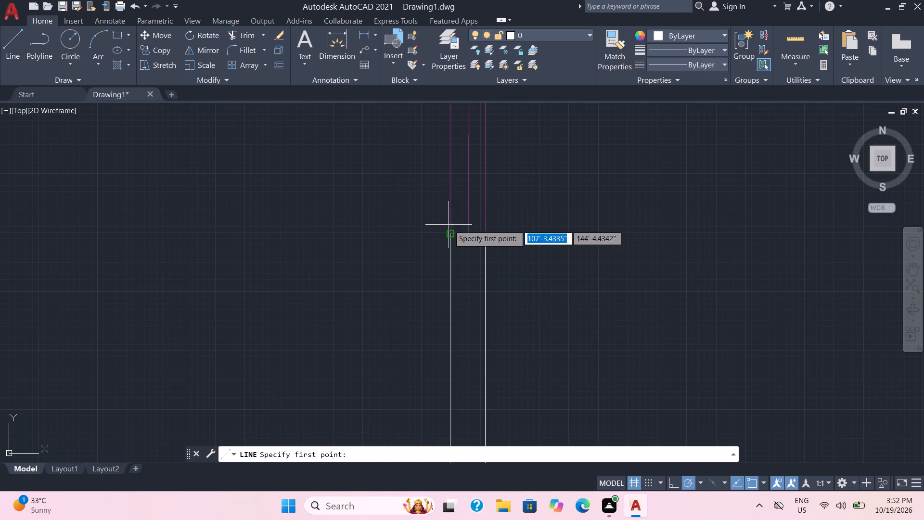
click(452, 233)
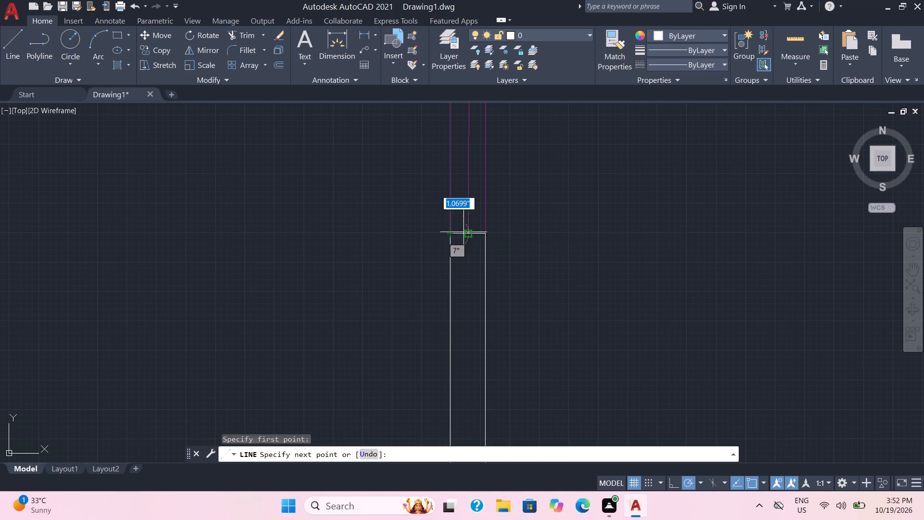
click(482, 232)
key(Escape)
Redraw in ByLayer colour the southern jamb line across the west side wall's opening, from face to face.
scroll(697, 296, down, 2)
middle_drag(582, 293, 578, 322)
scroll(357, 307, up, 2)
key(space)
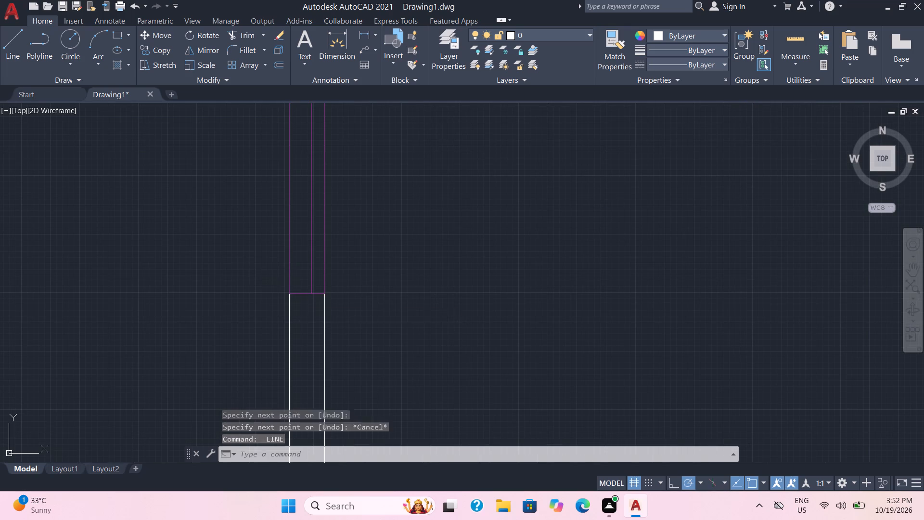
click(291, 287)
click(326, 289)
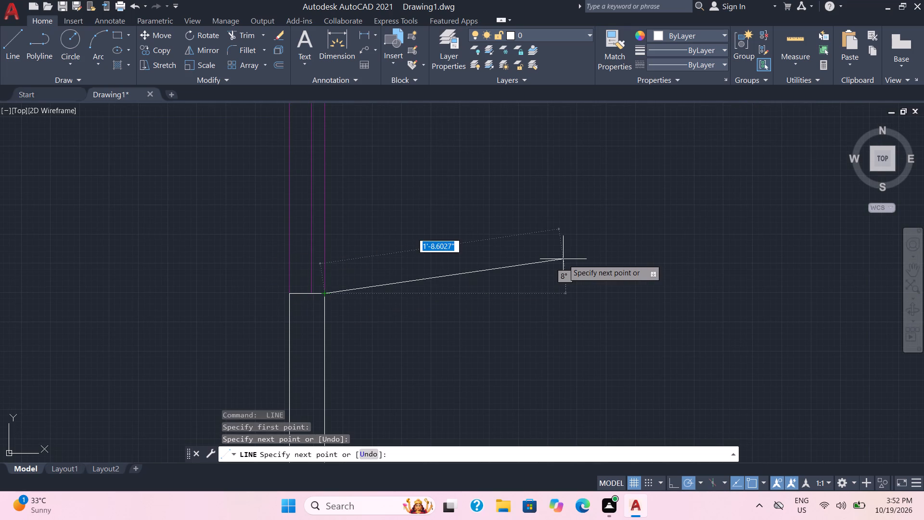
key(Escape)
Examine the whole floor plan, including the finished corridor openings and the rooms to the south.
scroll(565, 267, down, 3)
middle_drag(586, 279, 448, 311)
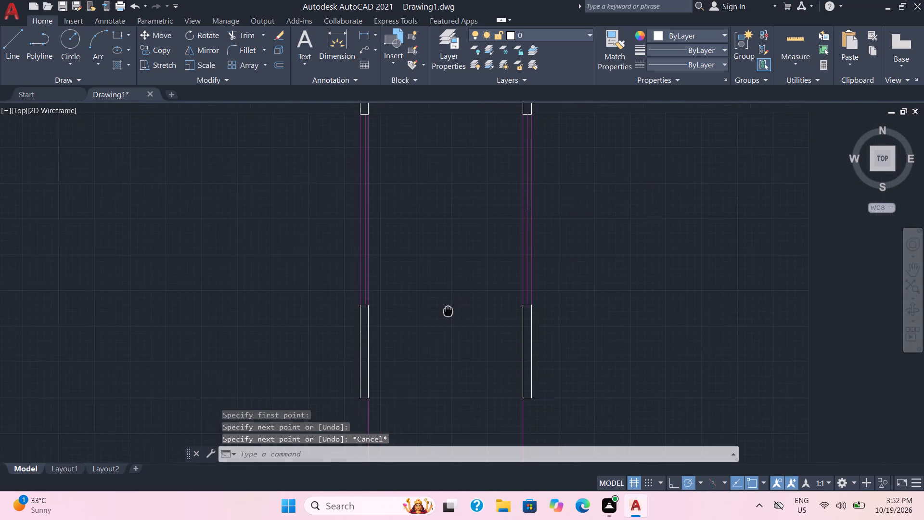
middle_drag(448, 311, 448, 314)
scroll(500, 267, down, 3)
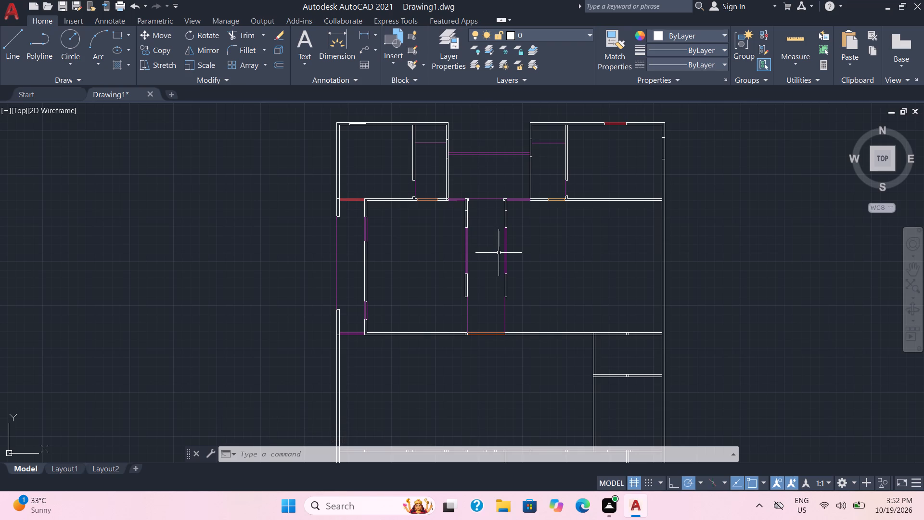
scroll(795, 381, down, 3)
middle_drag(795, 369, 682, 155)
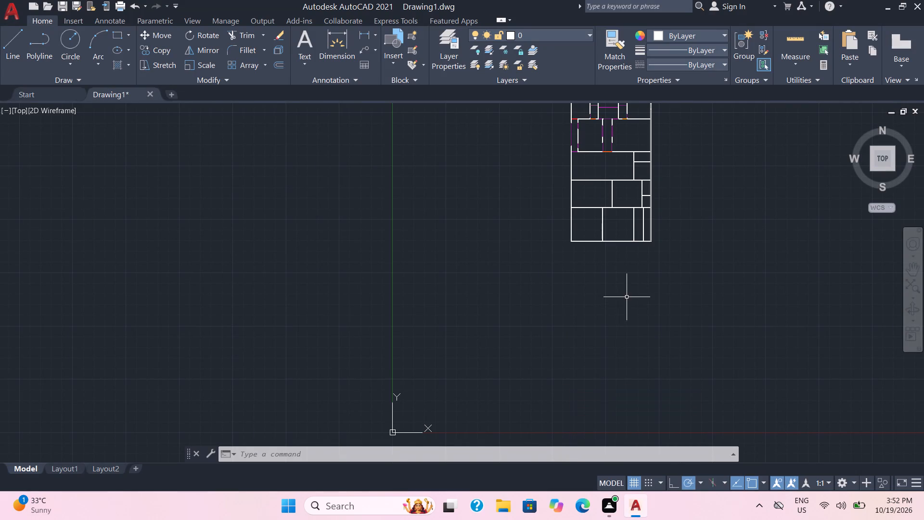
middle_drag(627, 296, 619, 376)
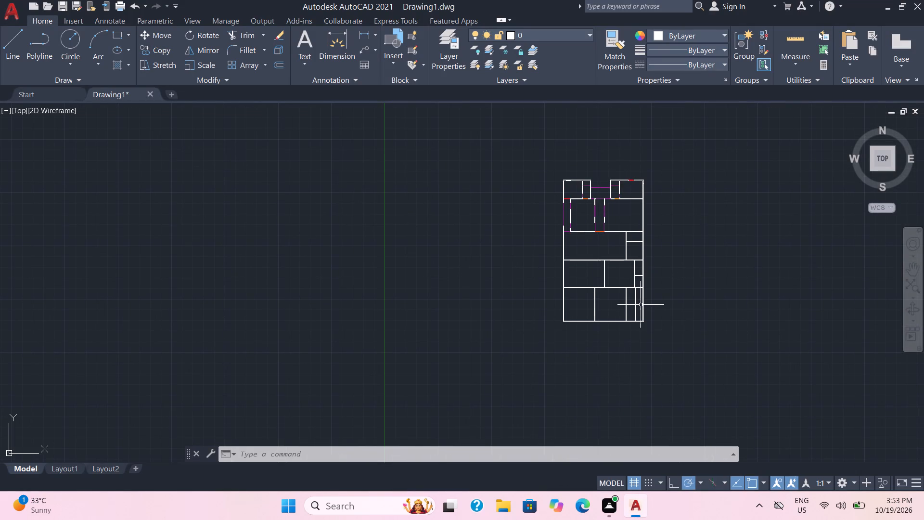
scroll(604, 222, up, 3)
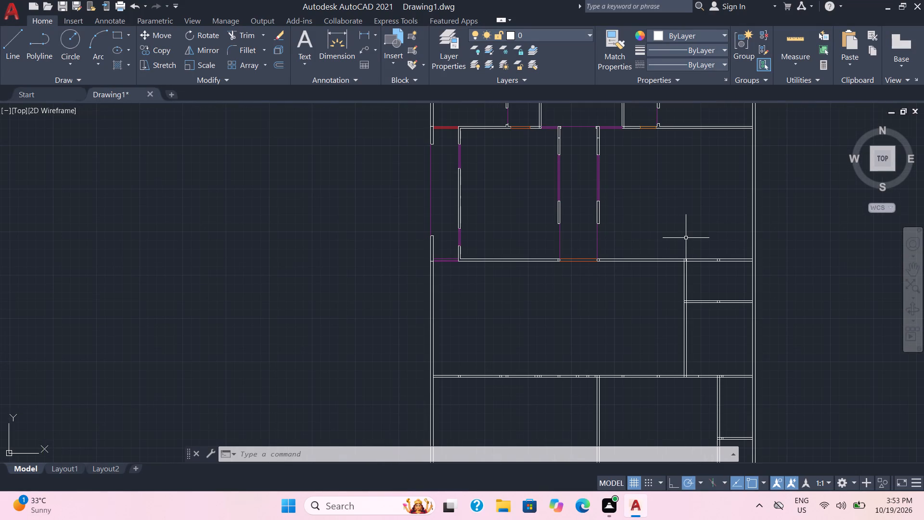
middle_drag(713, 202, 713, 211)
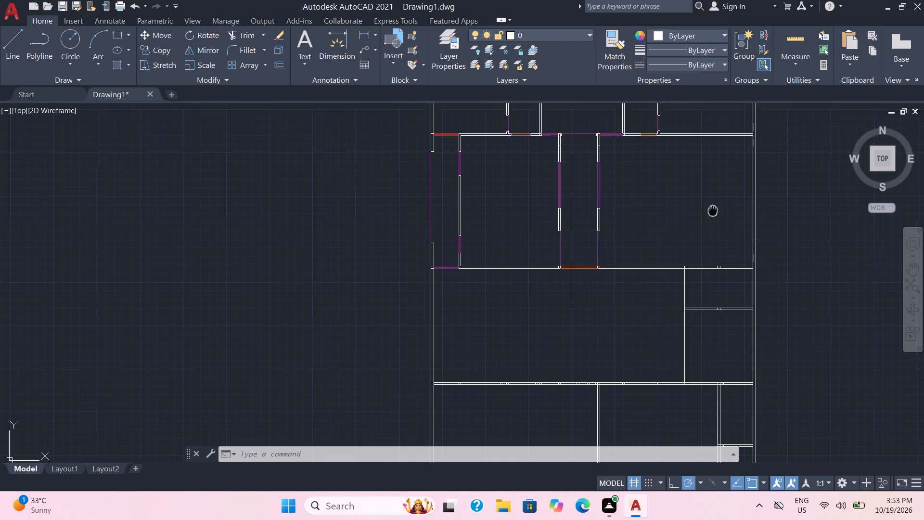
Outline with lines the piece of the outer east wall running about 2' south from the east room's north wall, face to face.
middle_drag(713, 211, 708, 232)
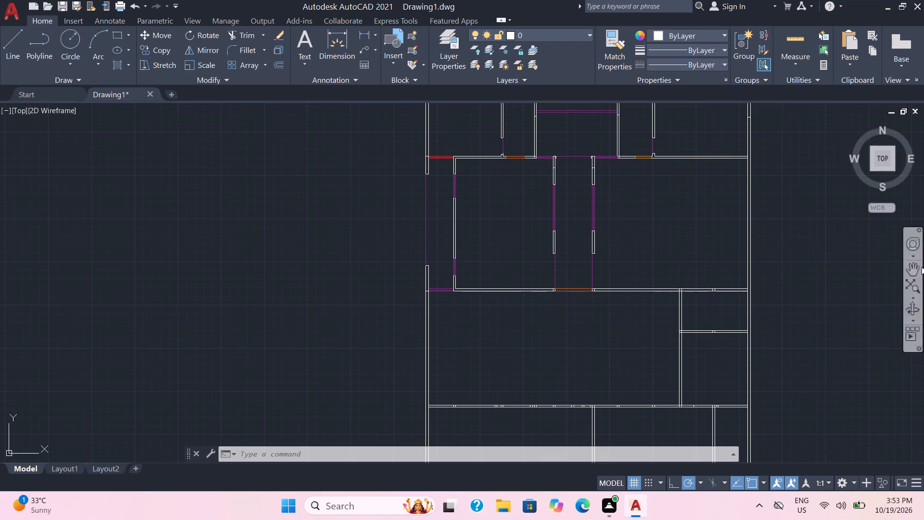
scroll(775, 180, up, 4)
middle_drag(781, 210, 786, 310)
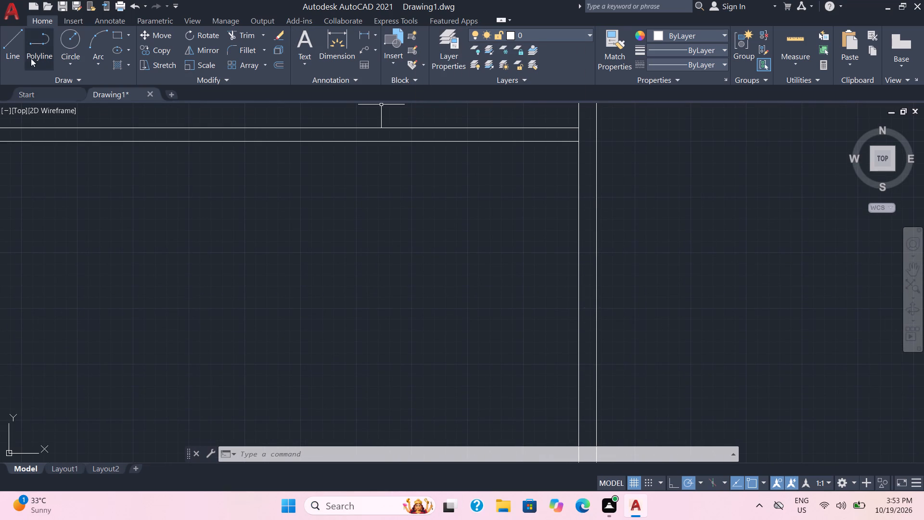
click(19, 54)
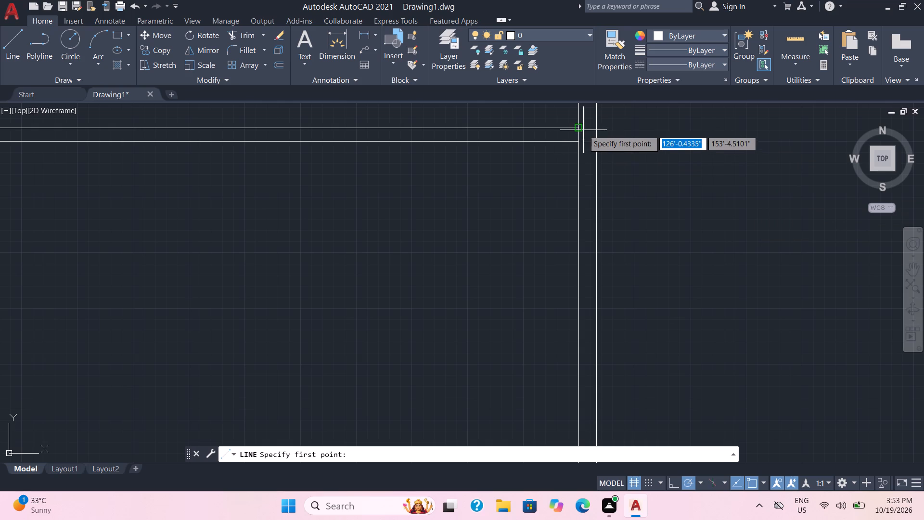
click(581, 129)
click(594, 127)
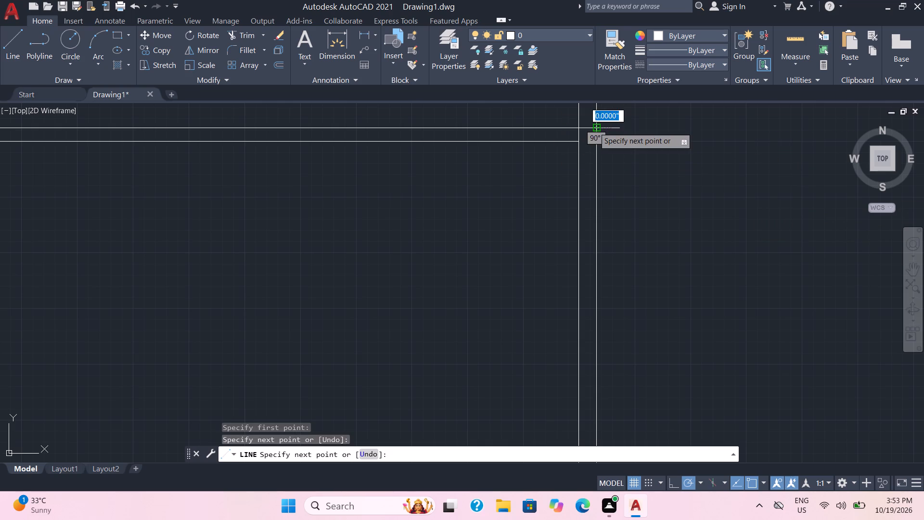
click(597, 236)
click(580, 239)
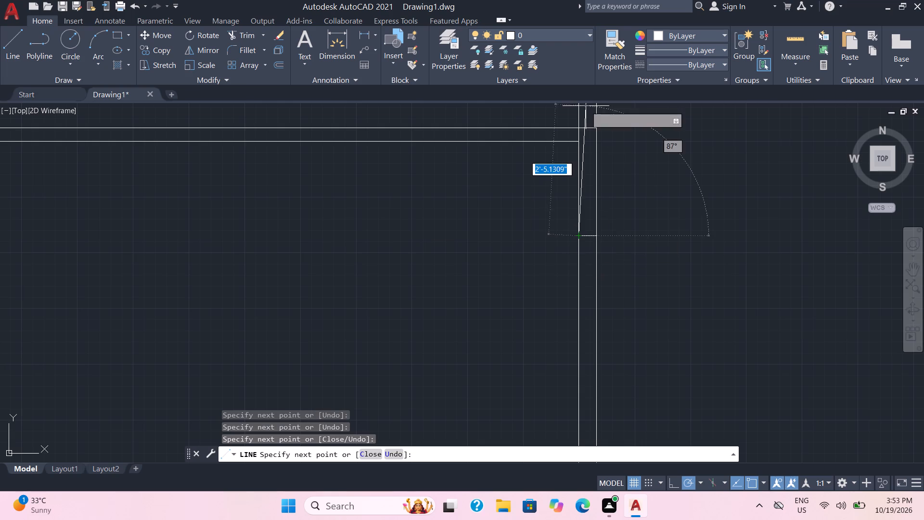
click(578, 127)
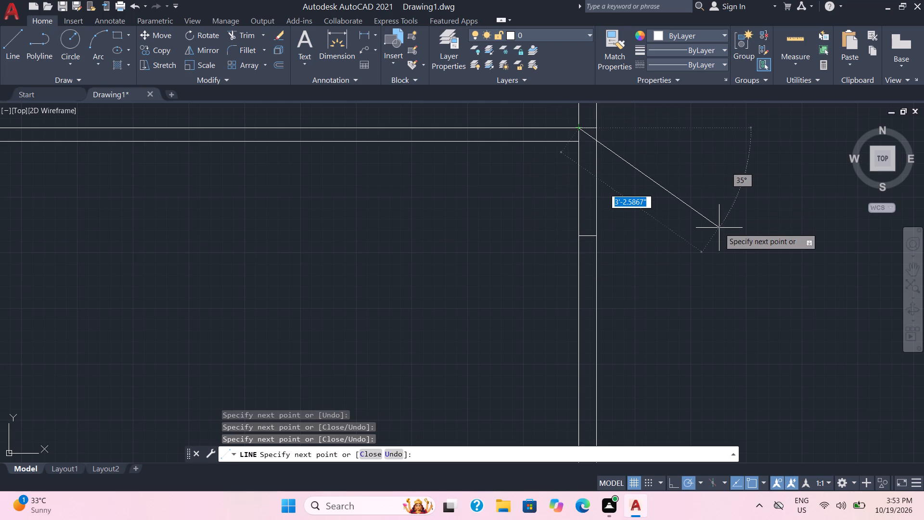
key(Escape)
Outline with lines the piece of the outer east wall running just over 3' north from the east room's south wall, face to face.
scroll(719, 228, down, 3)
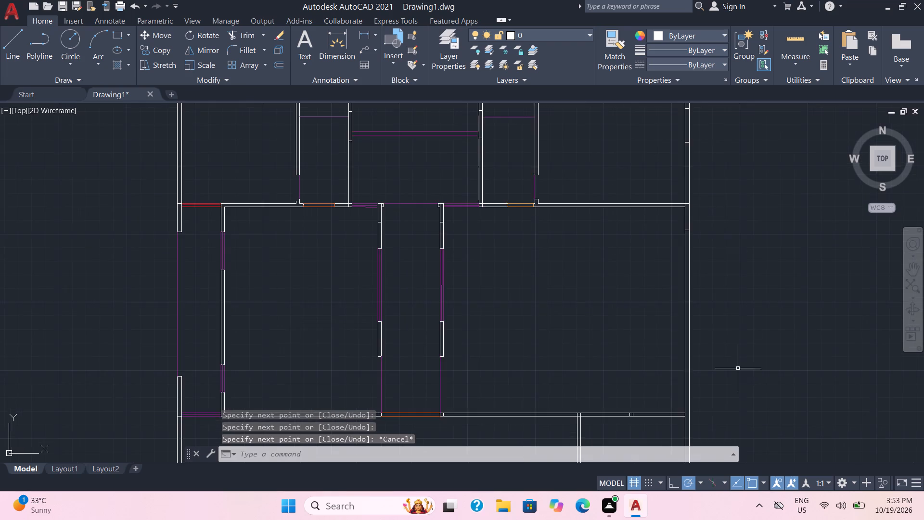
scroll(738, 384, up, 1)
middle_drag(738, 384, 616, 356)
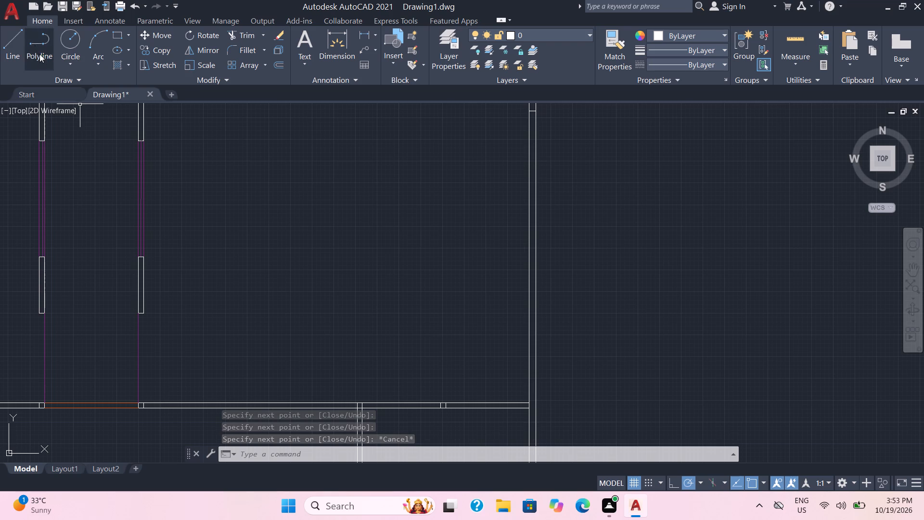
click(17, 52)
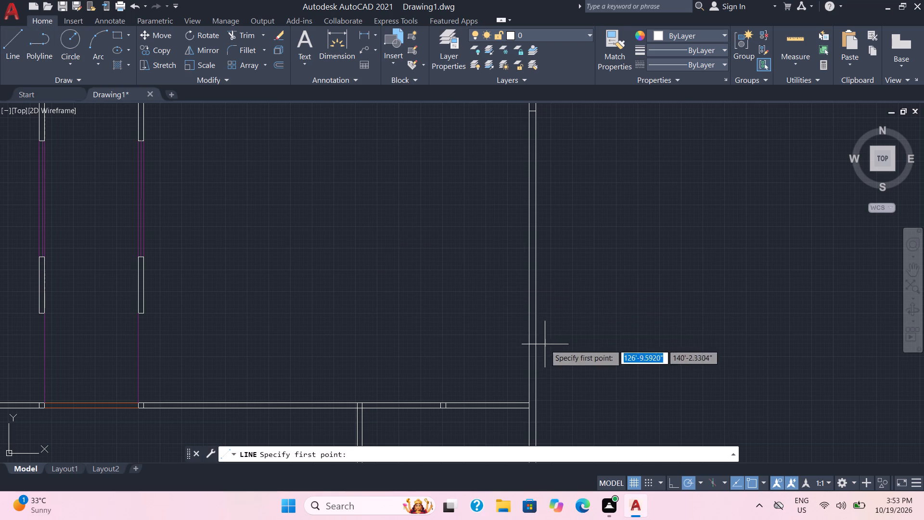
middle_drag(539, 387, 524, 315)
scroll(525, 337, up, 2)
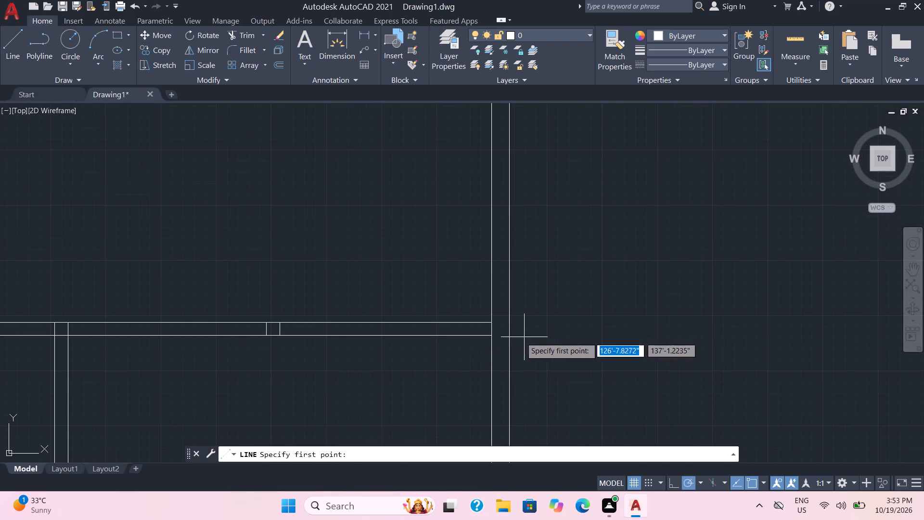
click(491, 334)
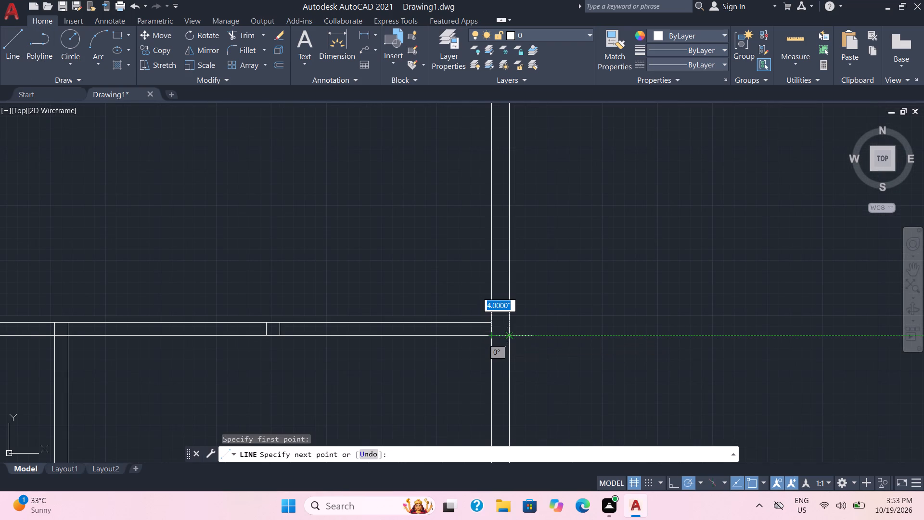
click(507, 334)
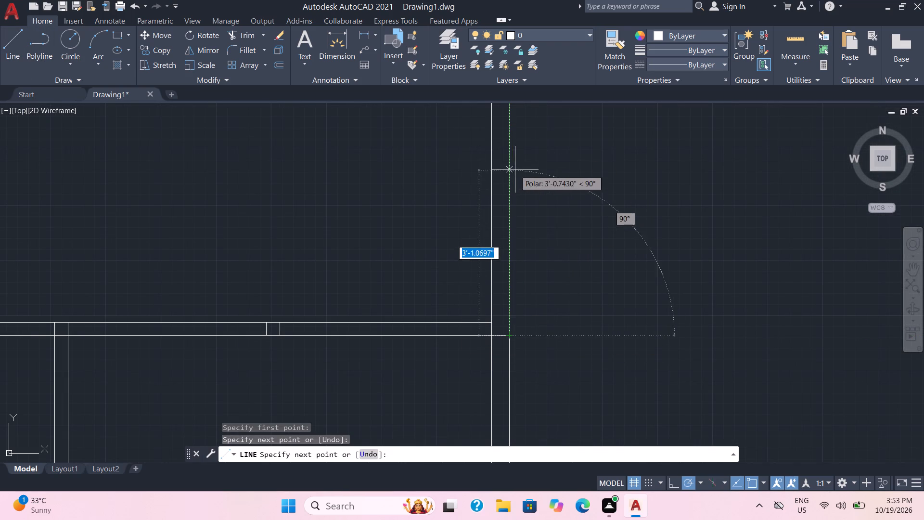
click(509, 153)
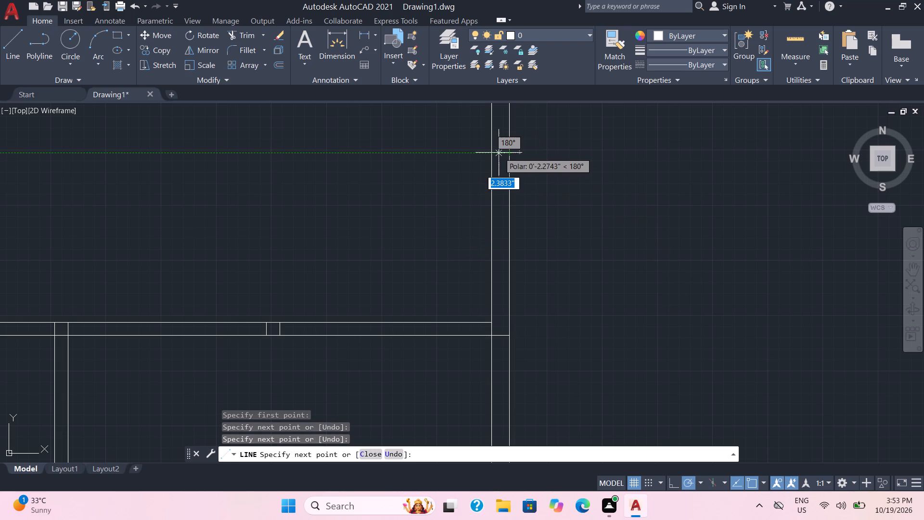
click(493, 155)
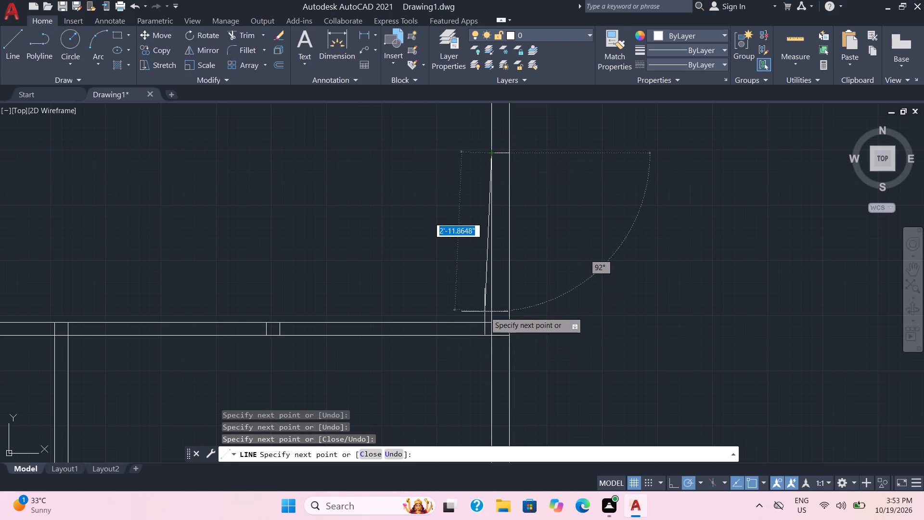
click(492, 338)
scroll(564, 287, down, 1)
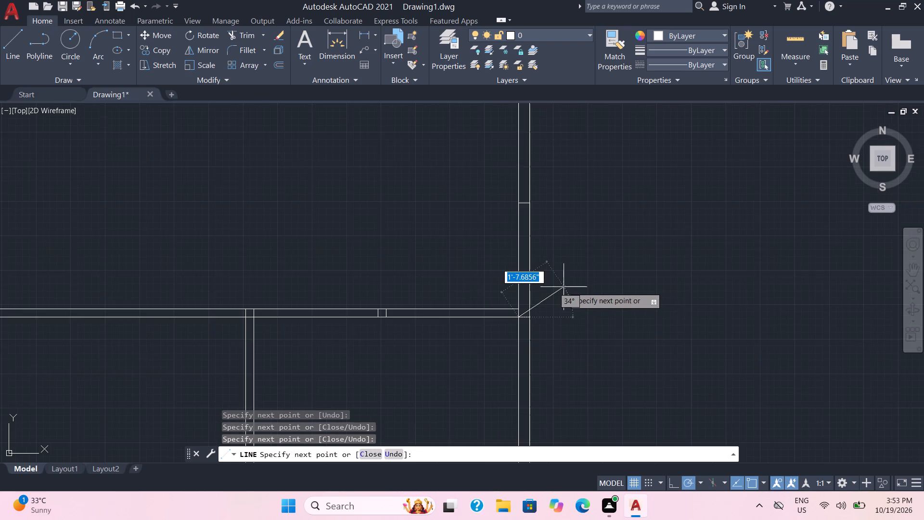
scroll(564, 287, down, 3)
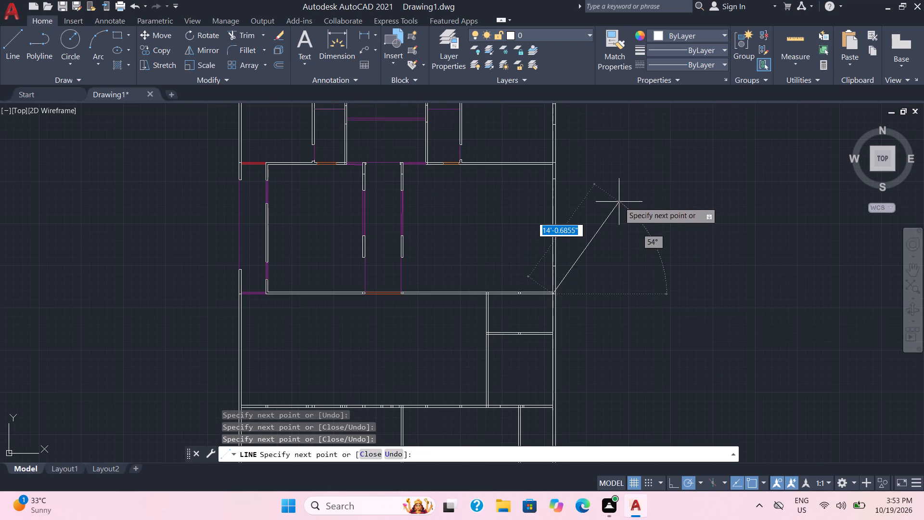